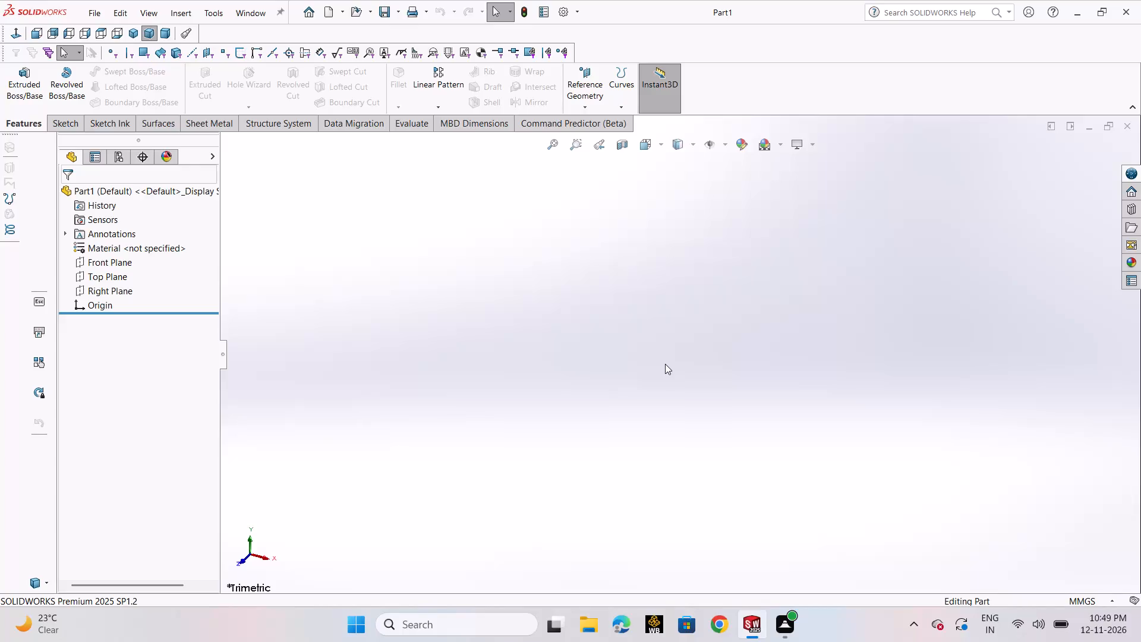
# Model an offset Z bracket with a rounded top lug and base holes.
# Start a sketch on the Top Plane and draw a center rectangle about 168 by 83 mm, centred on the origin.
pyautogui.click(119, 281)
pyautogui.click(132, 258)
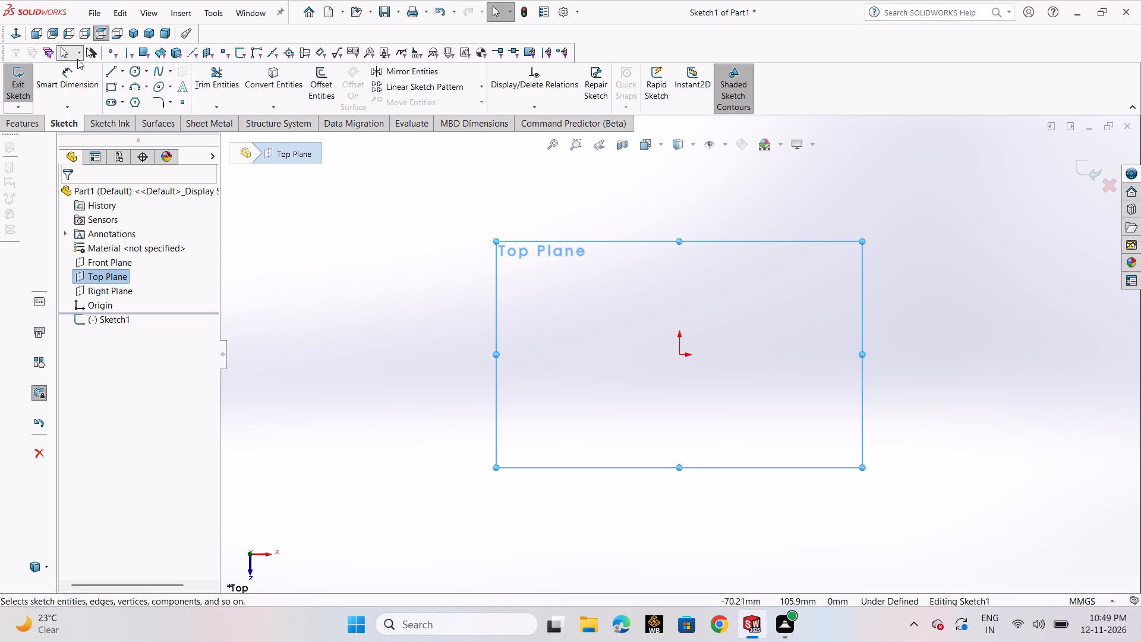
pyautogui.click(121, 90)
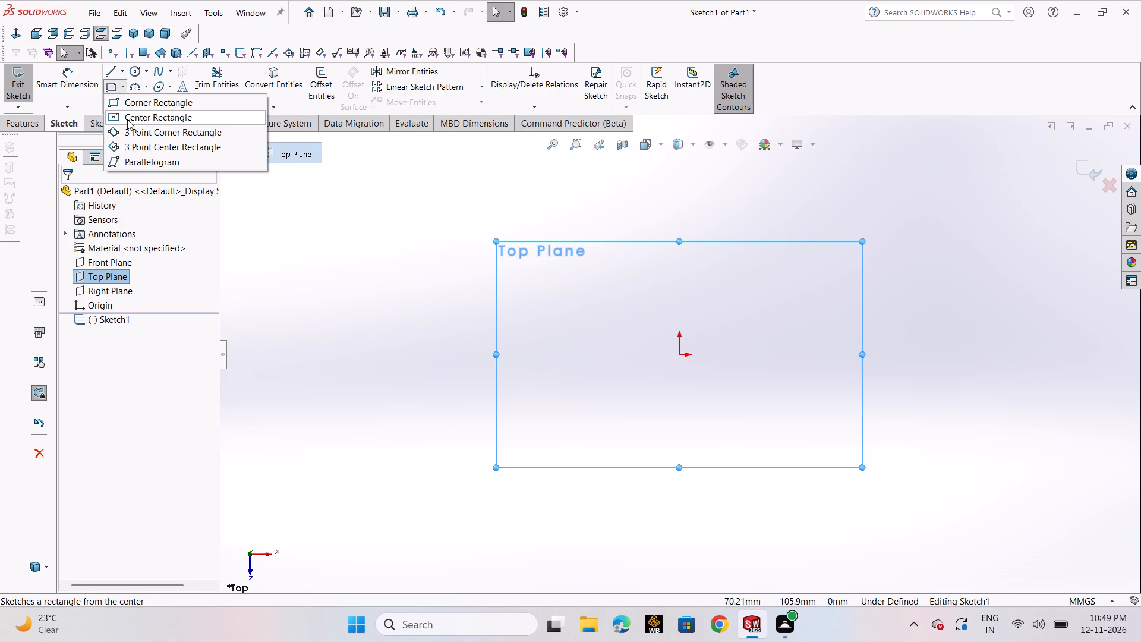
pyautogui.click(128, 120)
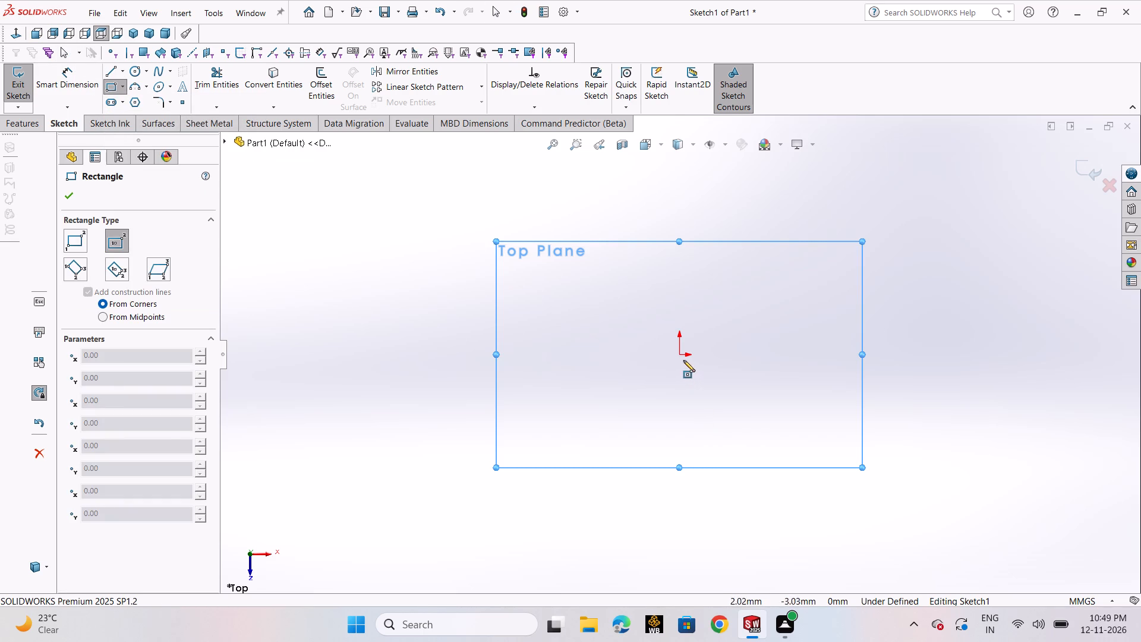
pyautogui.click(677, 355)
pyautogui.click(852, 269)
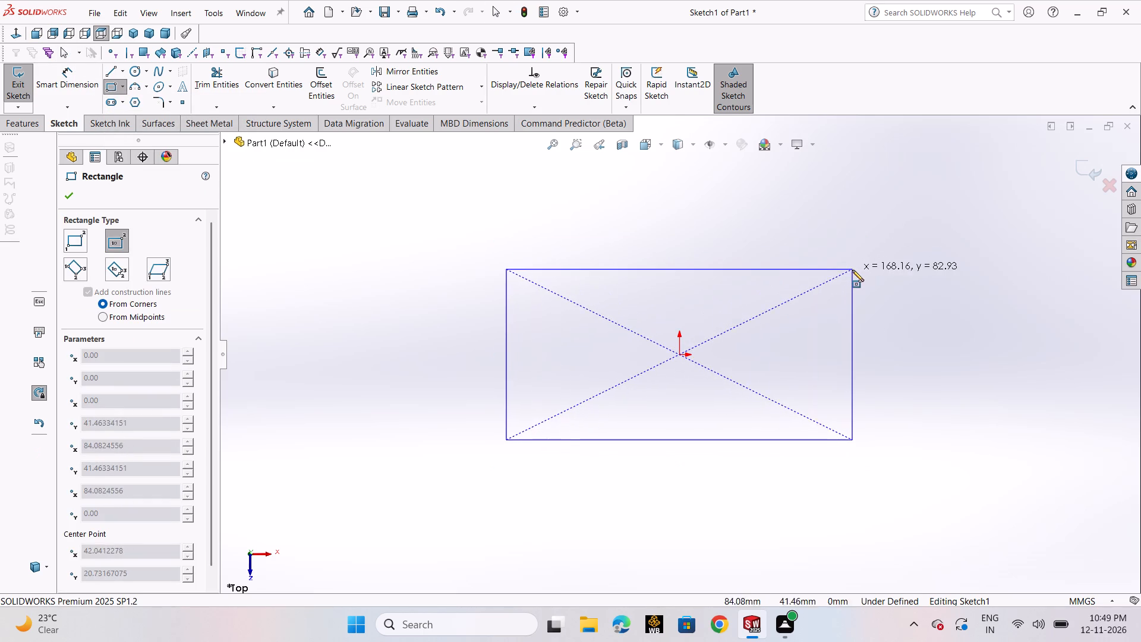
pyautogui.rightClick(852, 270)
pyautogui.click(876, 281)
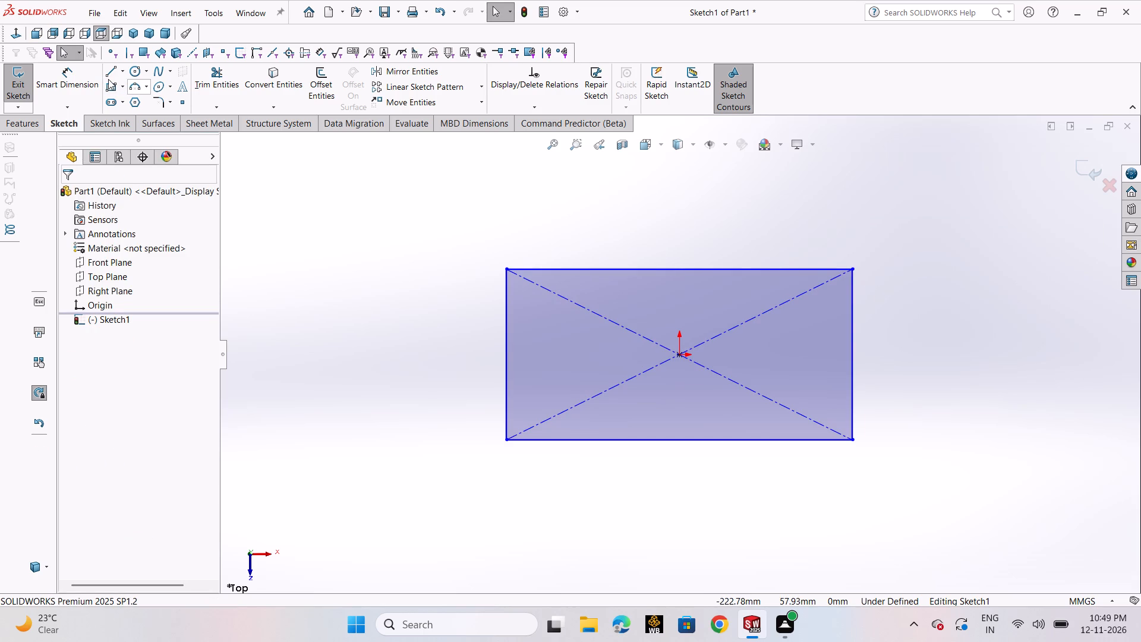
# Dimension the center rectangle with Smart Dimension.
pyautogui.click(88, 83)
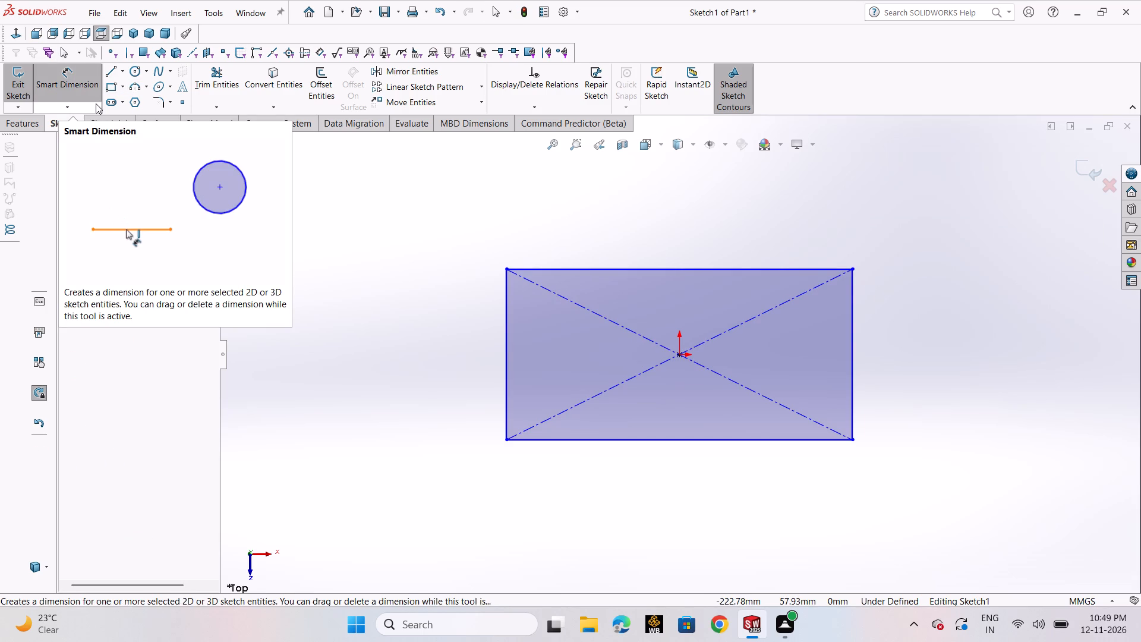
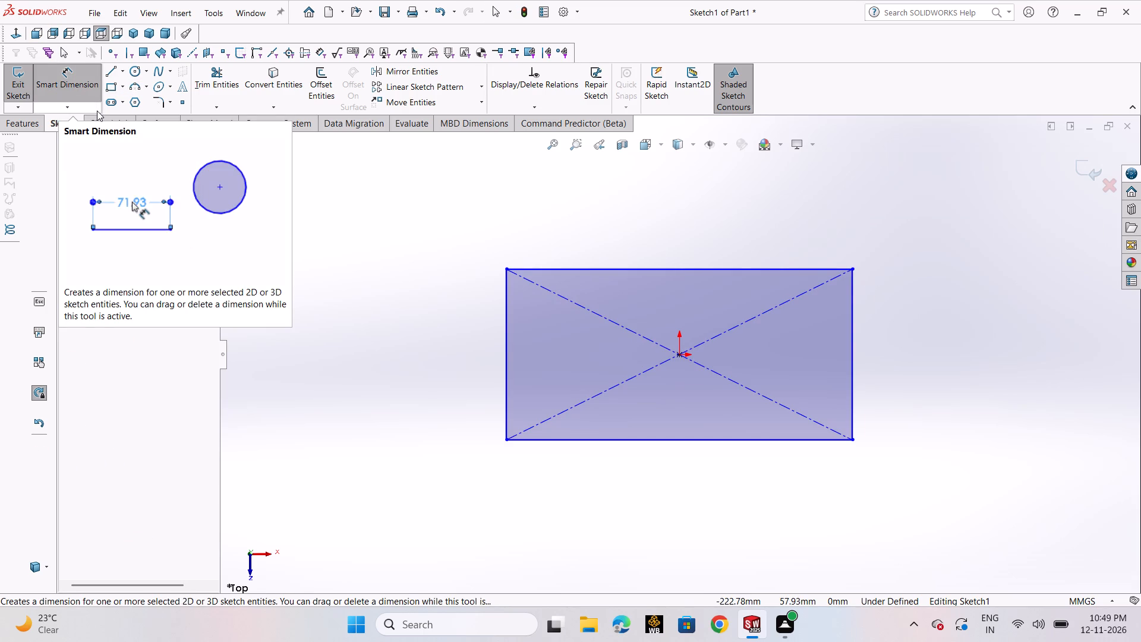
# Dimension the rectangle's top horizontal edge and set its length to 100 mm.
pyautogui.click(532, 270)
pyautogui.click(561, 214)
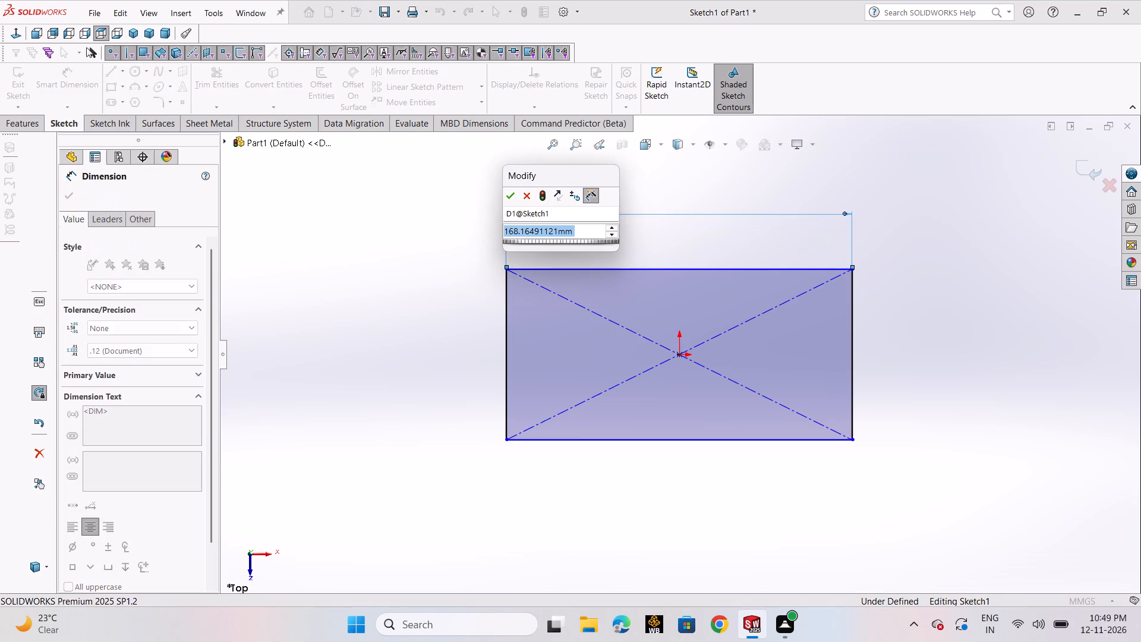
pyautogui.write('100')
pyautogui.press('Return')
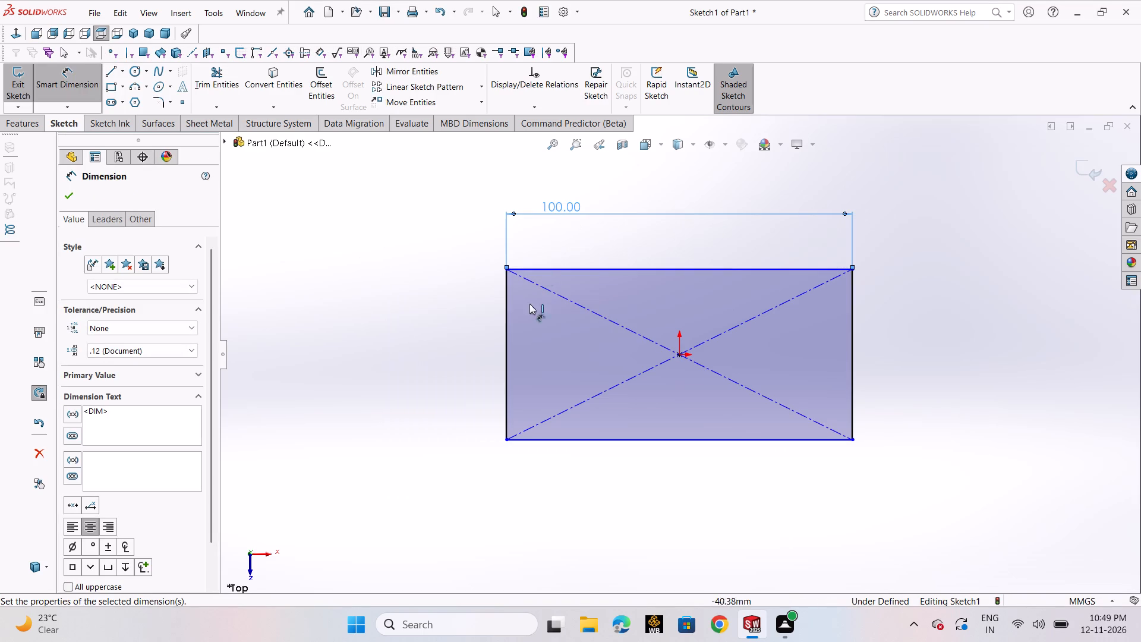
# Dimension the height of the rectangle along its left vertical edge, placing the dimension outside the profile.
pyautogui.click(507, 331)
pyautogui.click(283, 341)
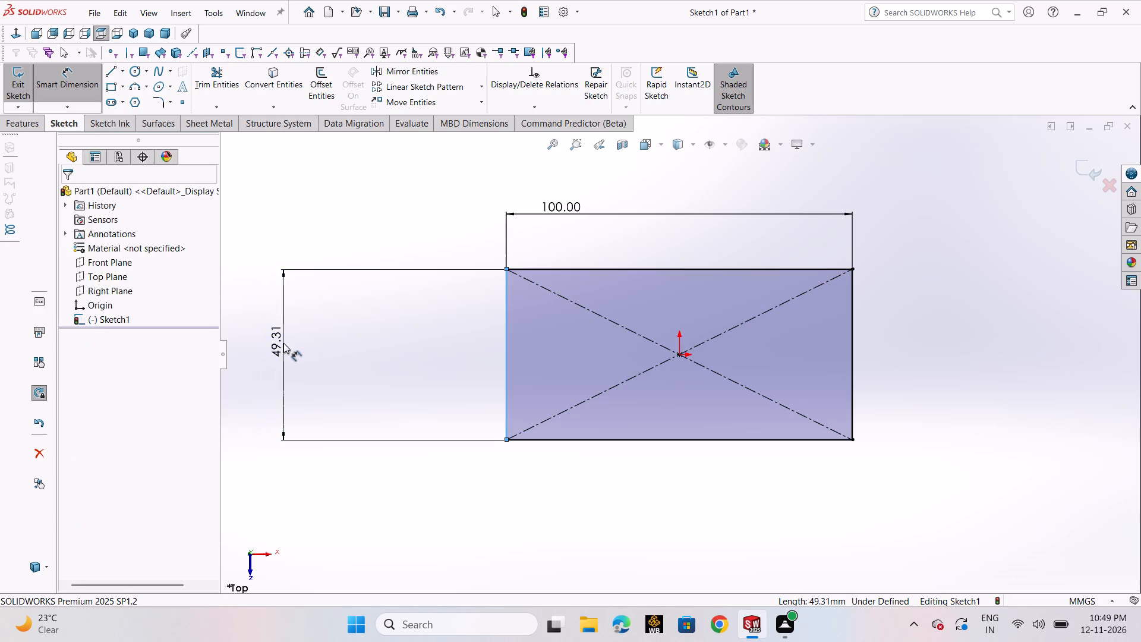
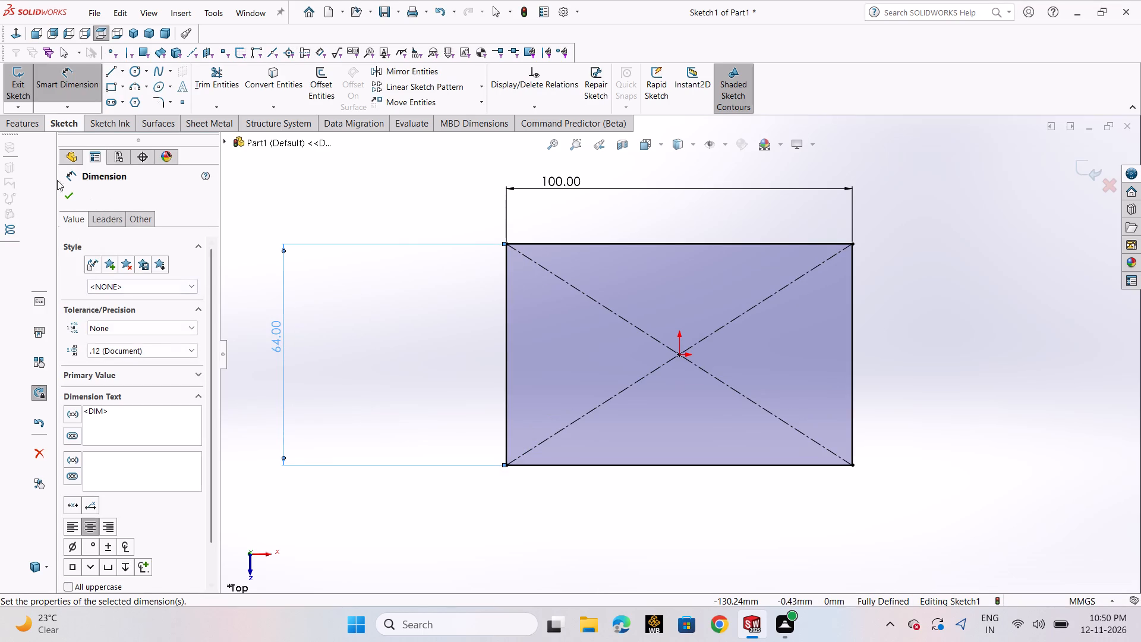
# Sketch two circles level with the origin: radius about 5.8 mm centered about 36.6 mm right, and radius about 7.3 mm centered about 12 mm right.
pyautogui.click(65, 202)
pyautogui.click(134, 74)
pyautogui.click(140, 87)
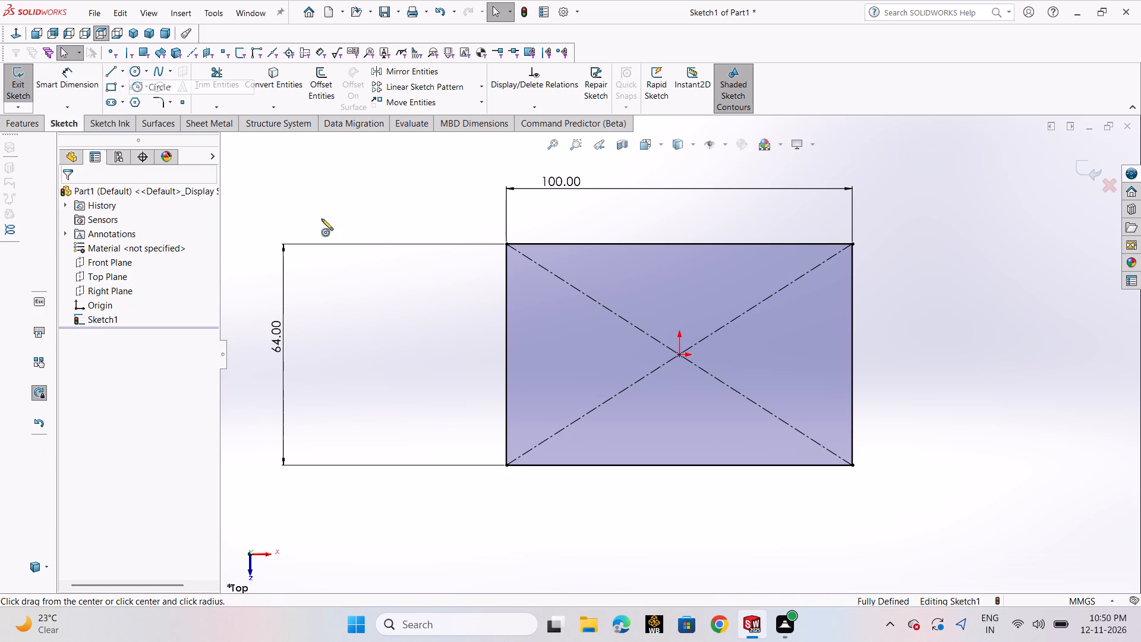
pyautogui.click(806, 353)
pyautogui.click(807, 374)
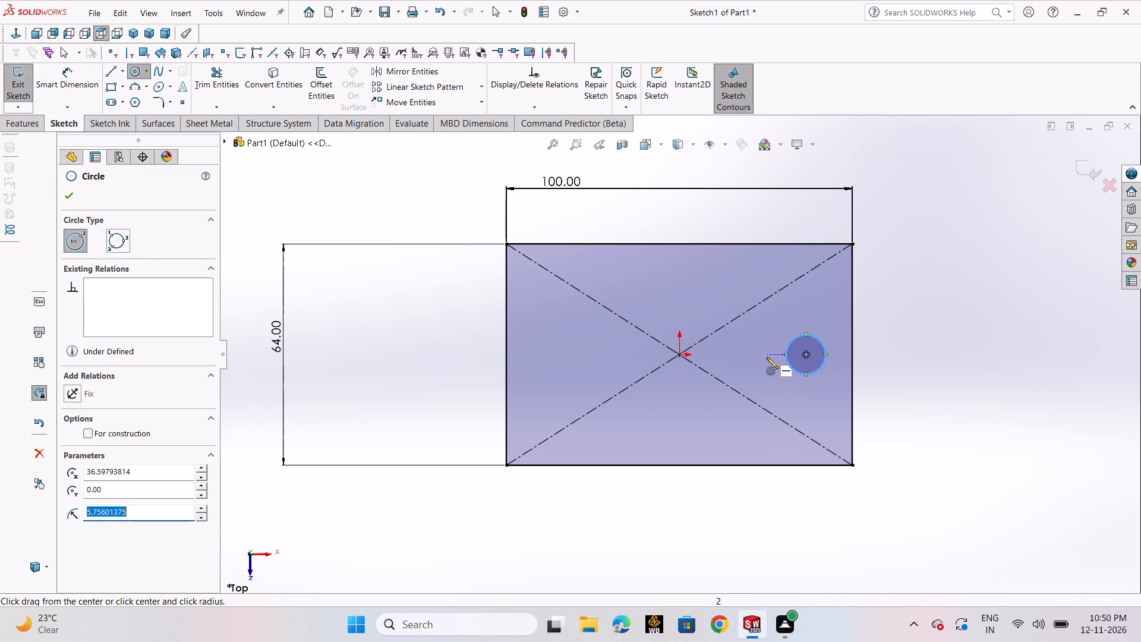
pyautogui.click(721, 355)
pyautogui.click(736, 374)
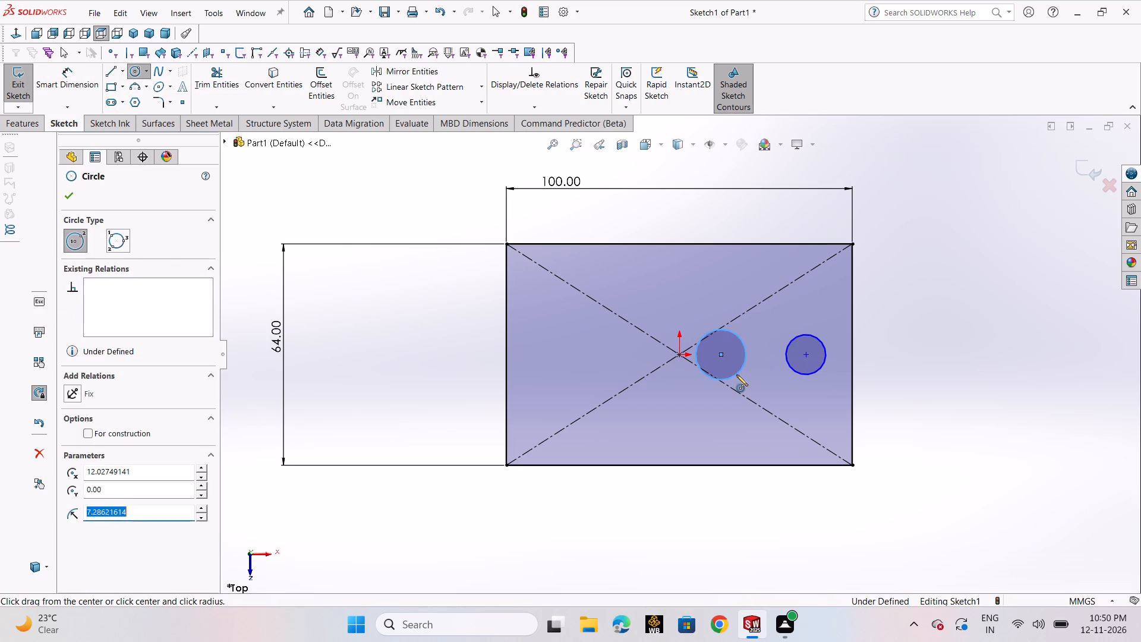
pyautogui.rightClick(736, 374)
pyautogui.click(743, 383)
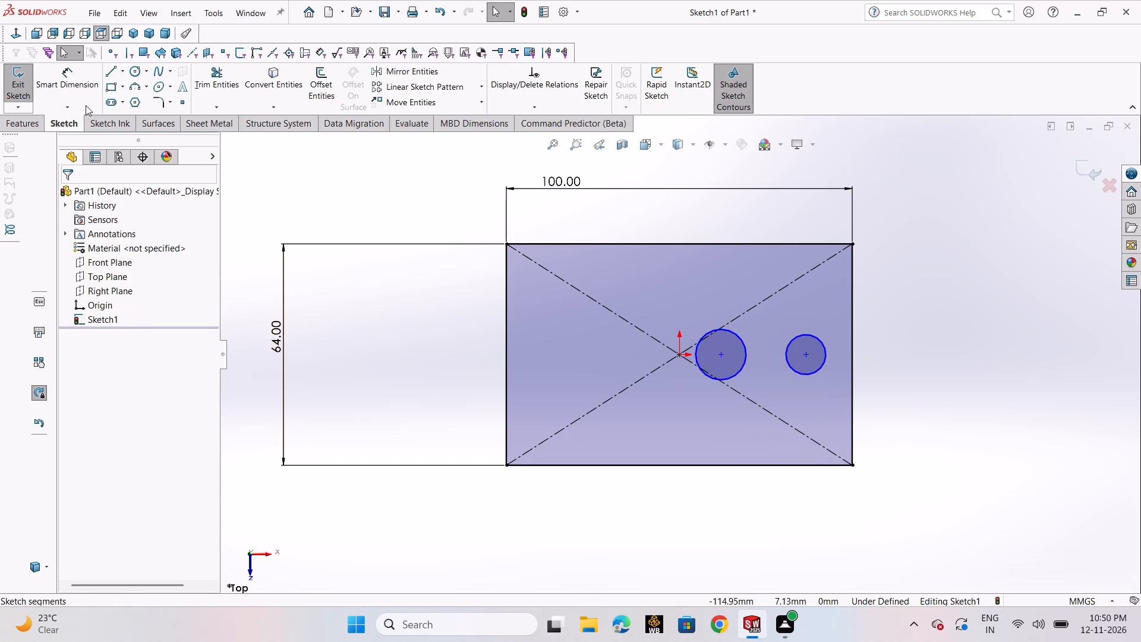
# Dimension the diameter of the larger circle nearest the origin.
pyautogui.click(64, 67)
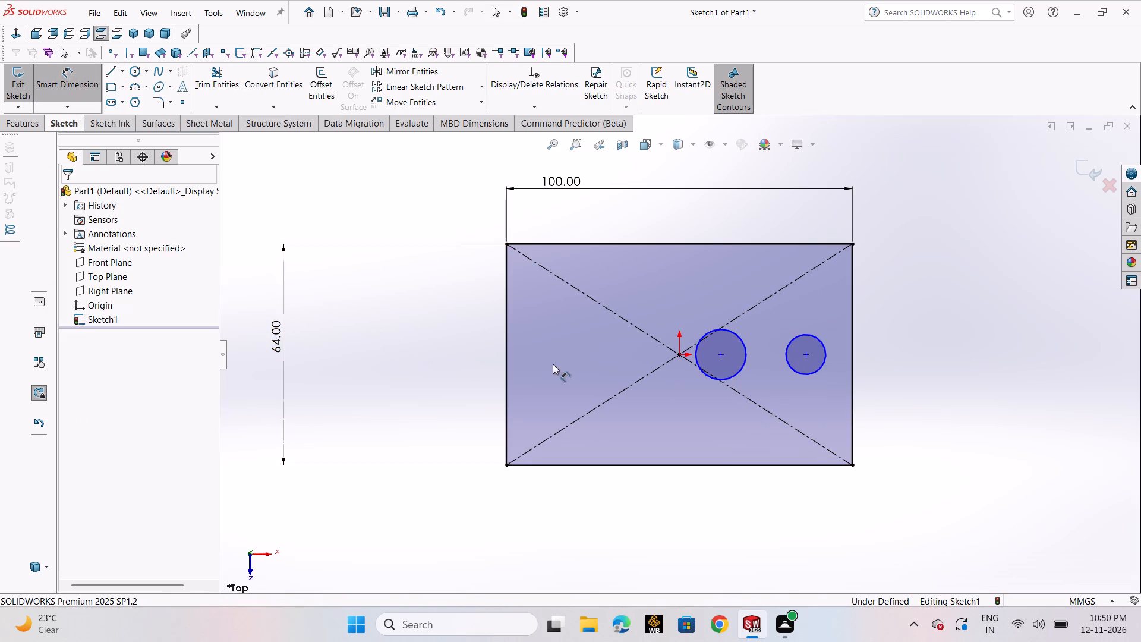
pyautogui.click(705, 374)
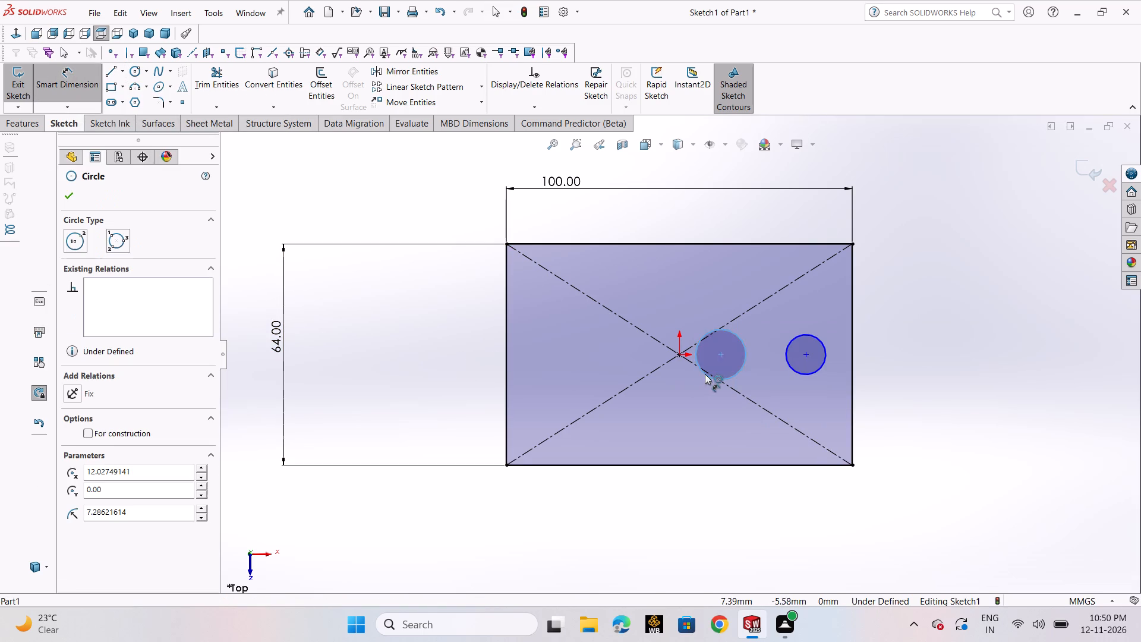
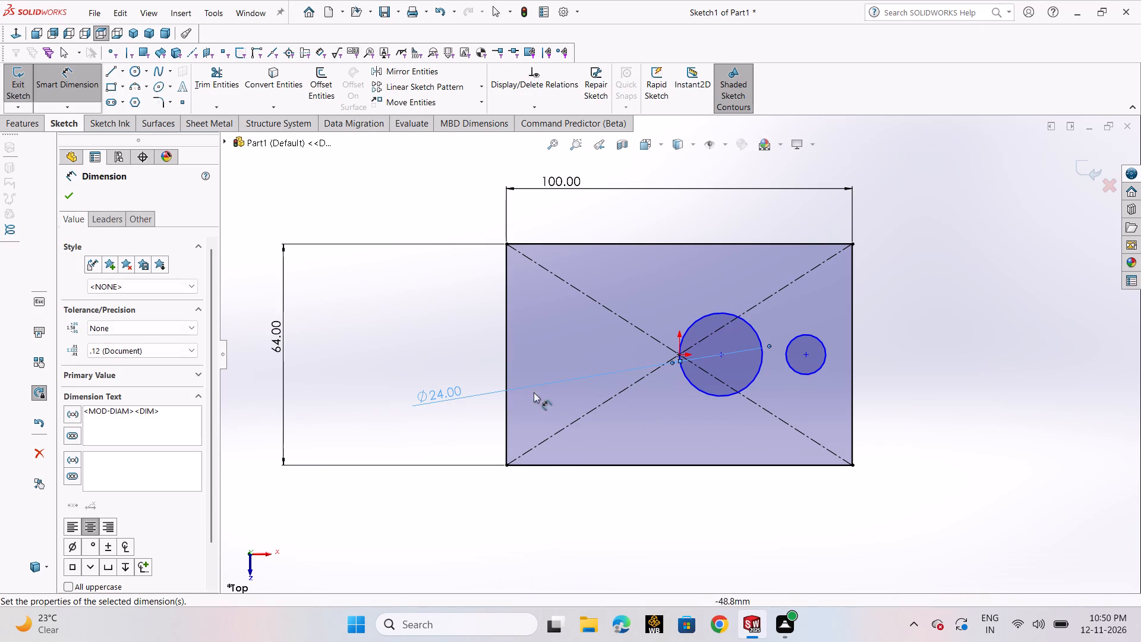
# Dimension the diameter of the smaller circle farther from the origin as 24 mm.
pyautogui.click(786, 367)
pyautogui.click(401, 334)
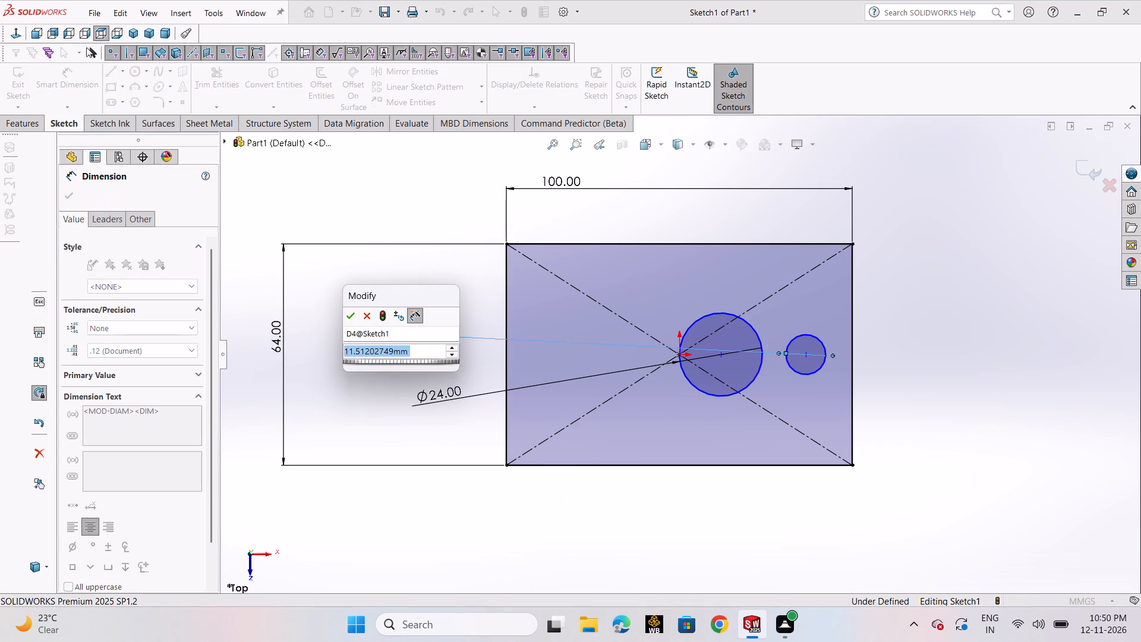
pyautogui.write('24')
pyautogui.press('Return')
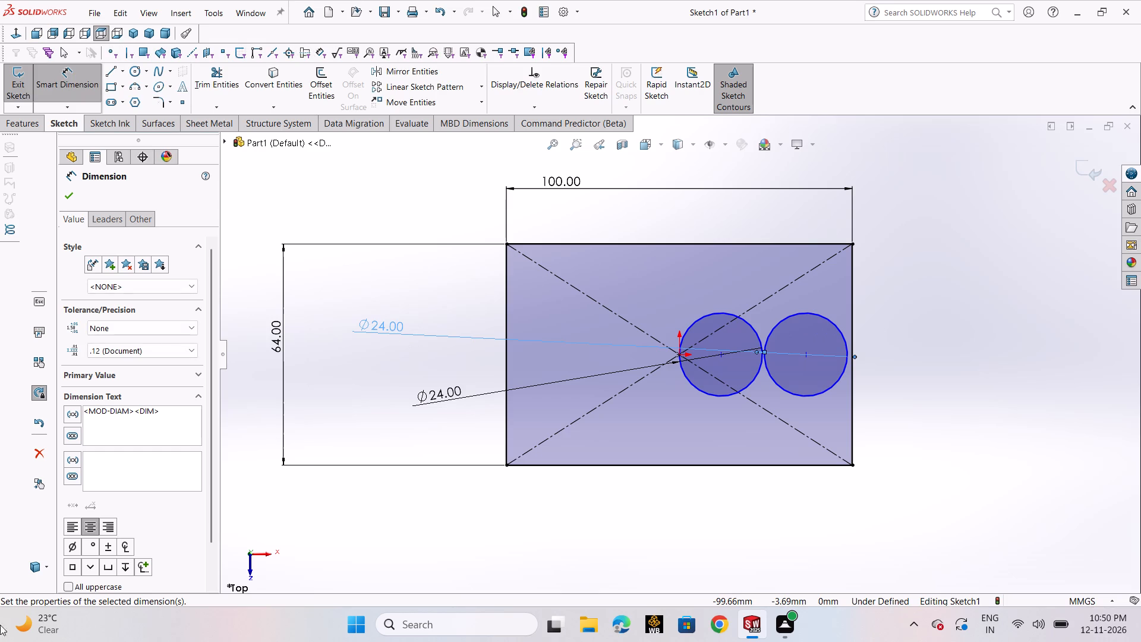
pyautogui.click(65, 194)
# Dimension the horizontal spacing between the two circle centers as 30 mm.
pyautogui.click(65, 83)
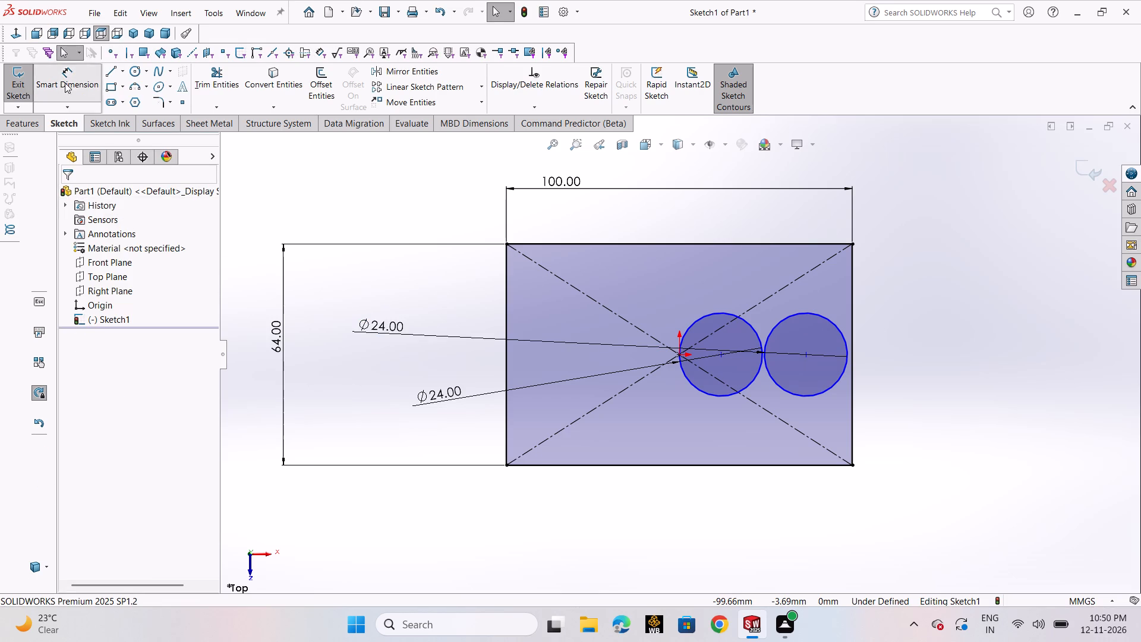
pyautogui.click(718, 357)
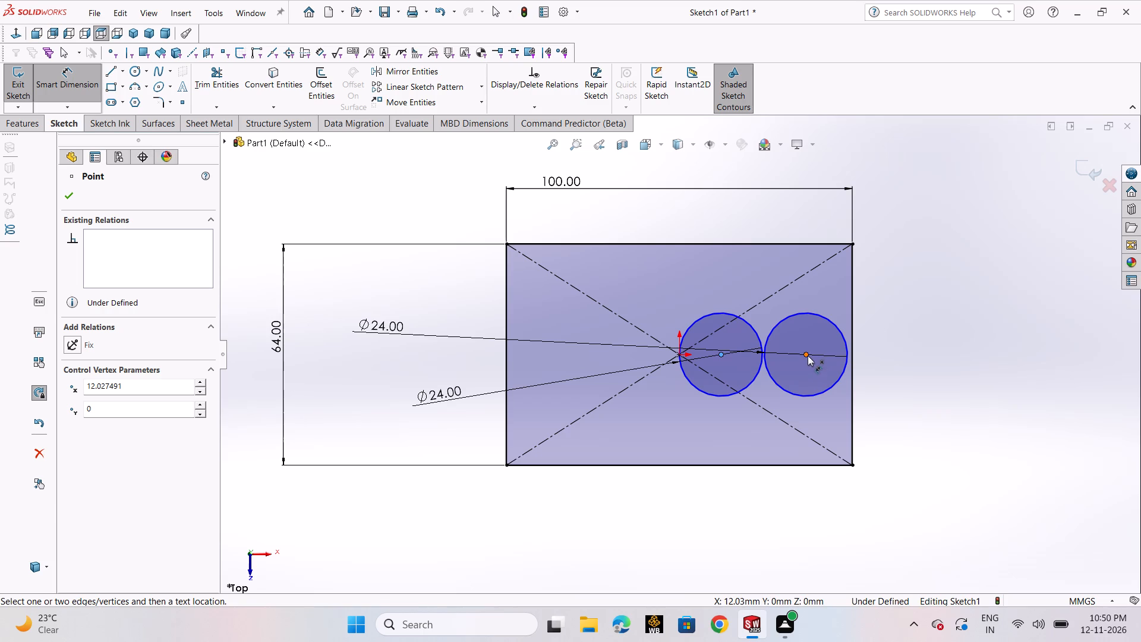
pyautogui.click(807, 355)
pyautogui.click(768, 440)
pyautogui.write('30')
pyautogui.press('Return')
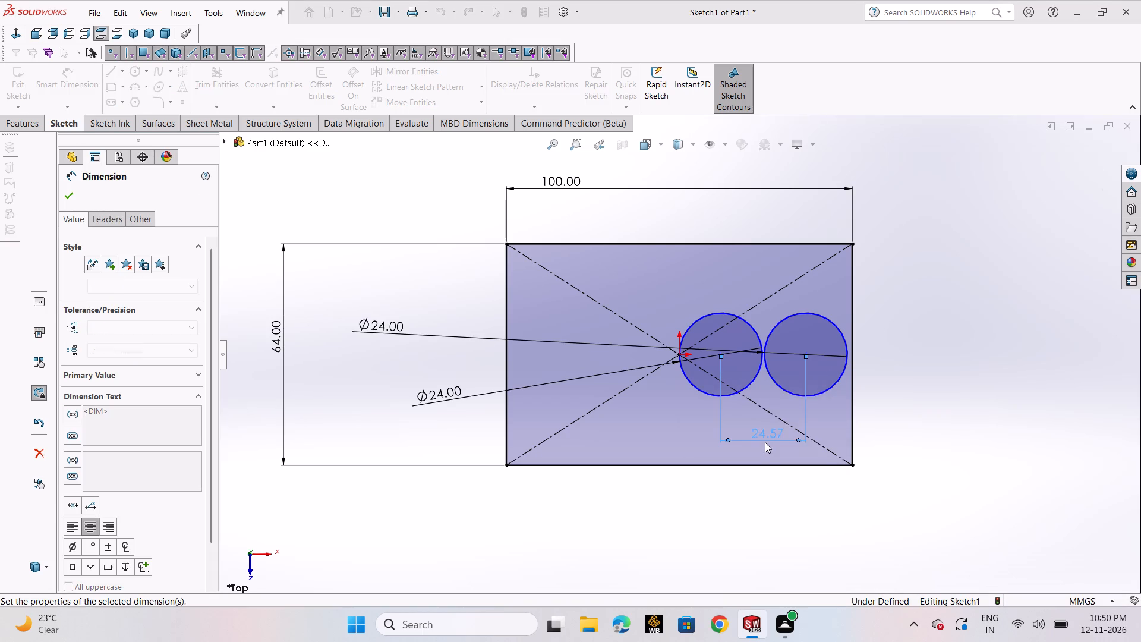
pyautogui.click(63, 198)
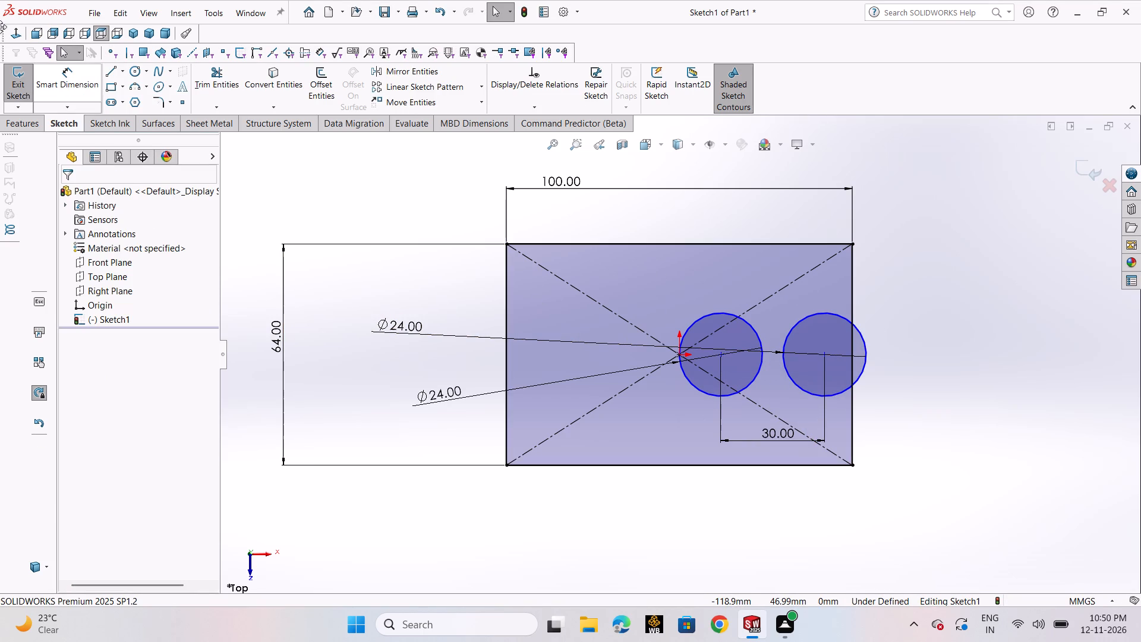
# Dimension the distance from the outer circle's center to the rectangle's right edge as 20 mm.
pyautogui.click(96, 92)
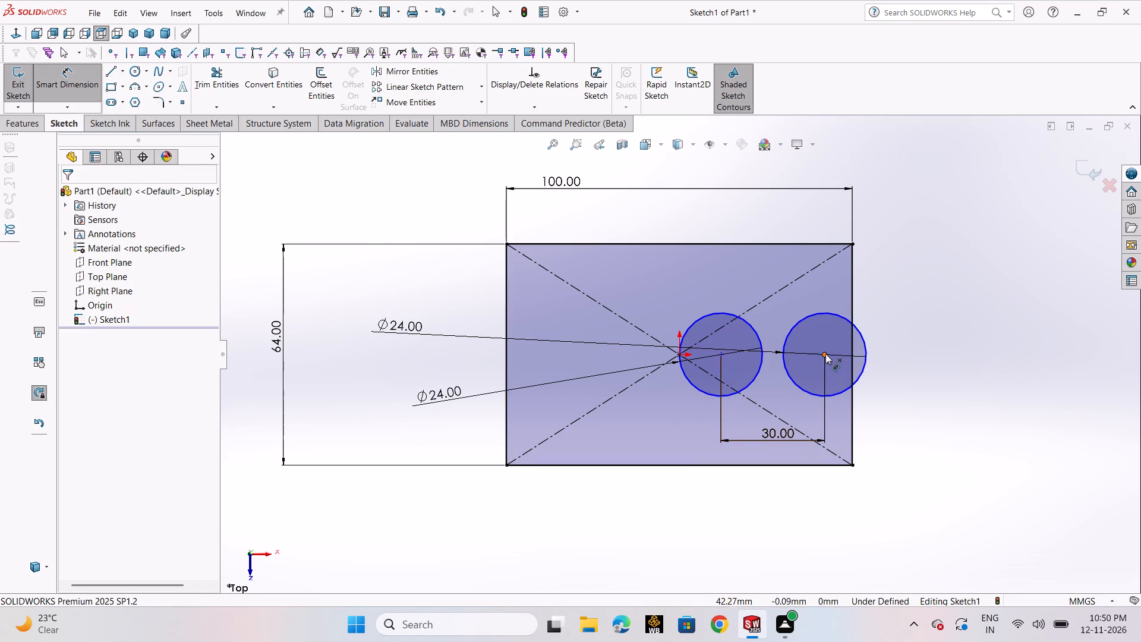
pyautogui.click(825, 354)
pyautogui.click(854, 359)
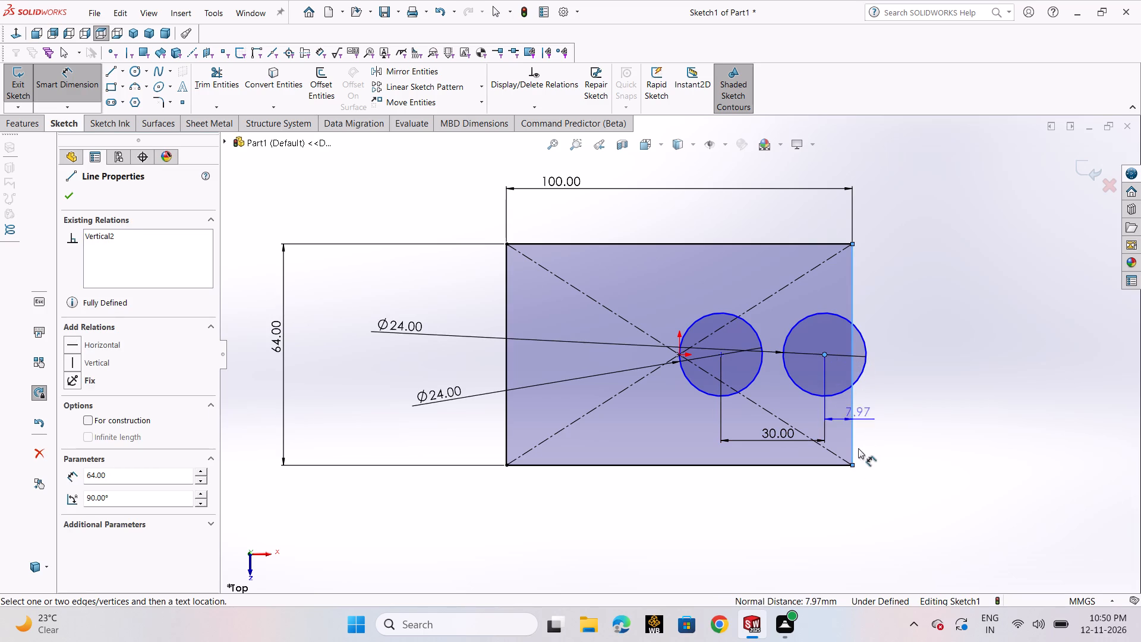
pyautogui.click(855, 500)
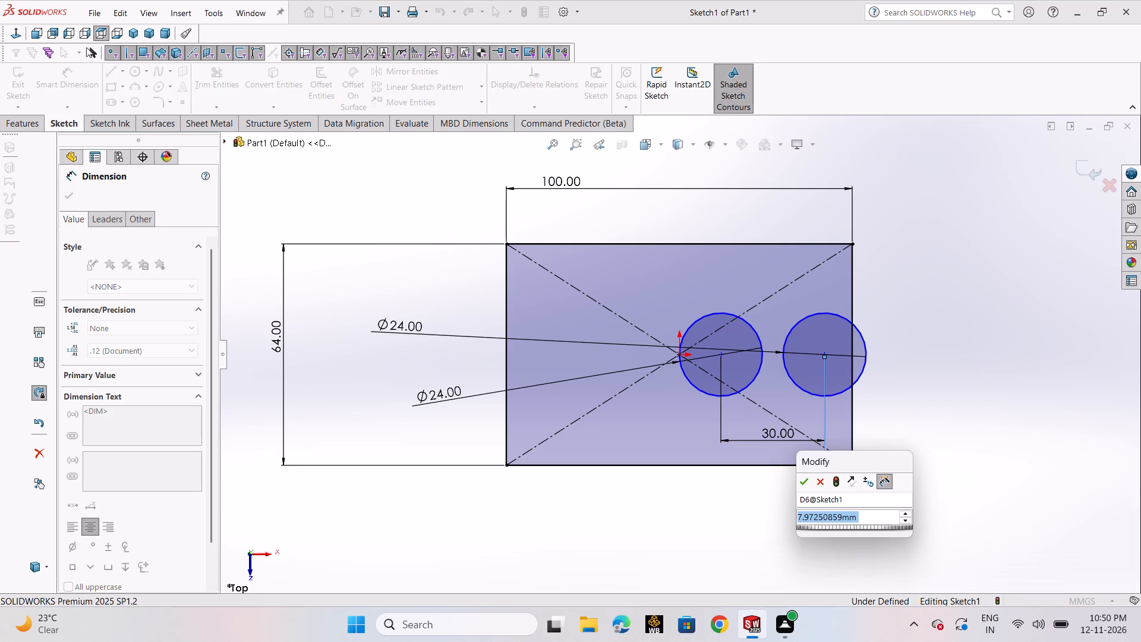
pyautogui.write('20')
pyautogui.press('Return')
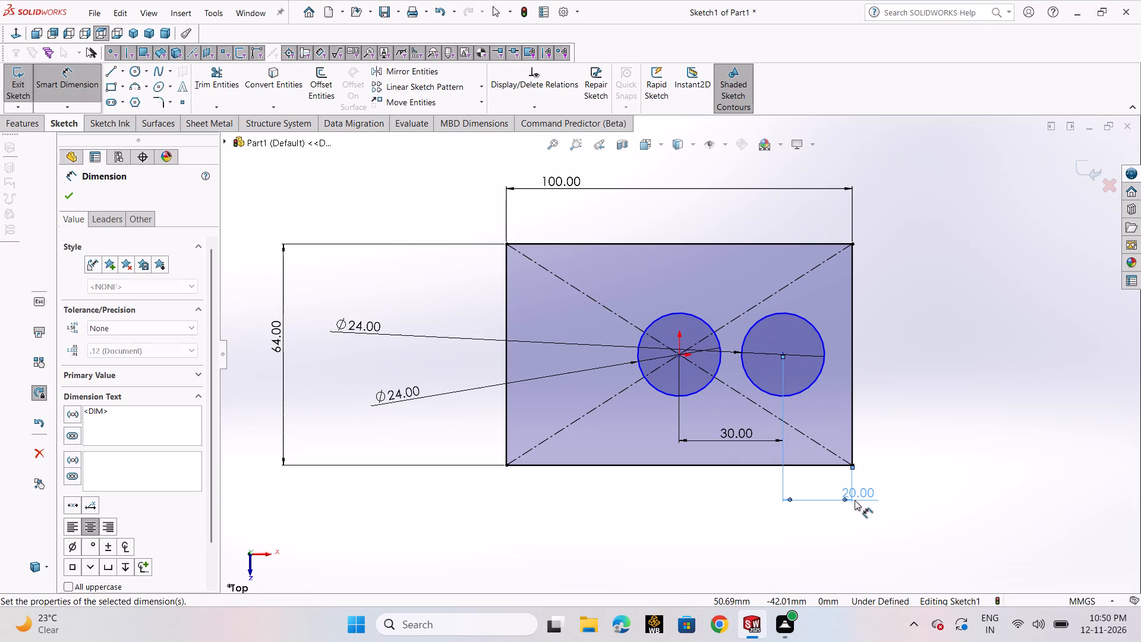
pyautogui.click(68, 198)
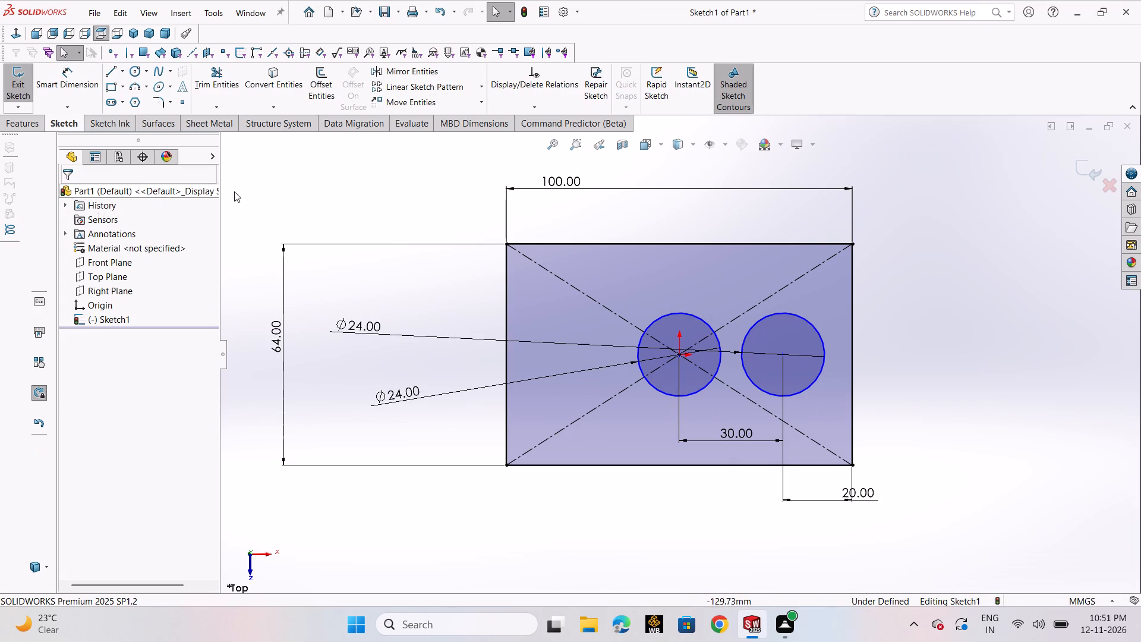
# Add a Horizontal relation between the right edge's midpoint, the outer circle's center and the center point at the origin.
pyautogui.click(268, 197)
pyautogui.click(545, 106)
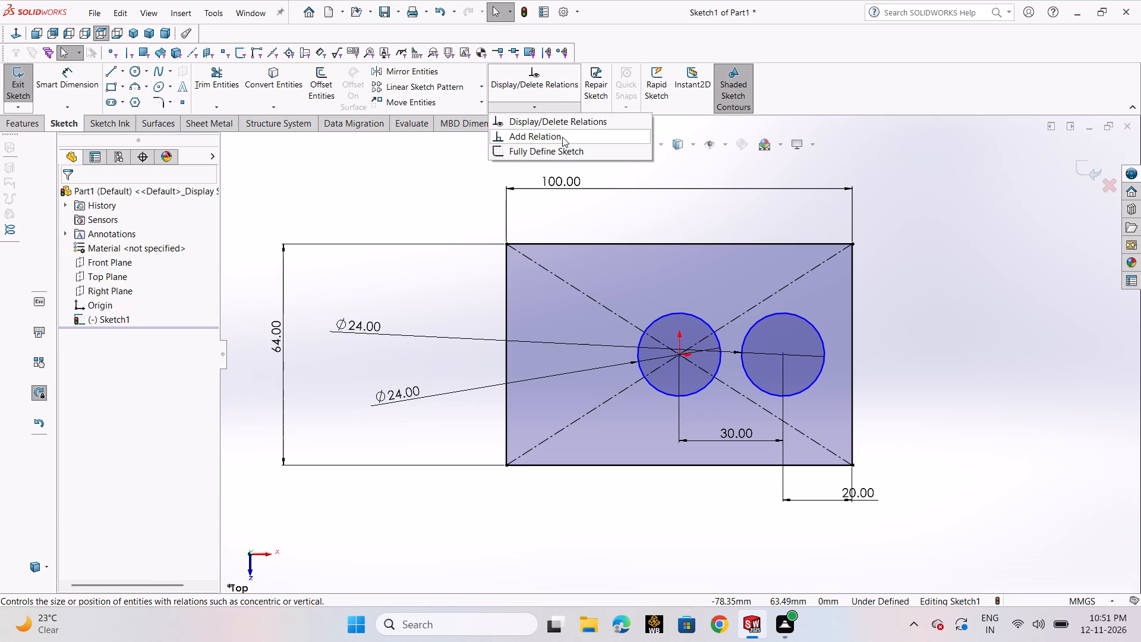
pyautogui.click(562, 137)
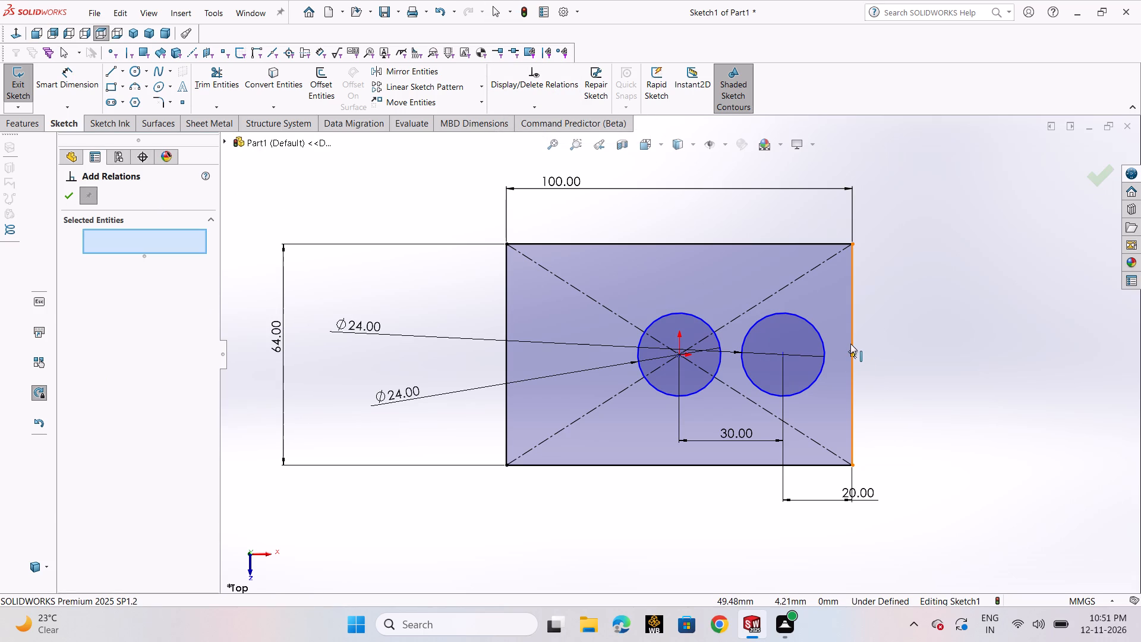
pyautogui.click(850, 354)
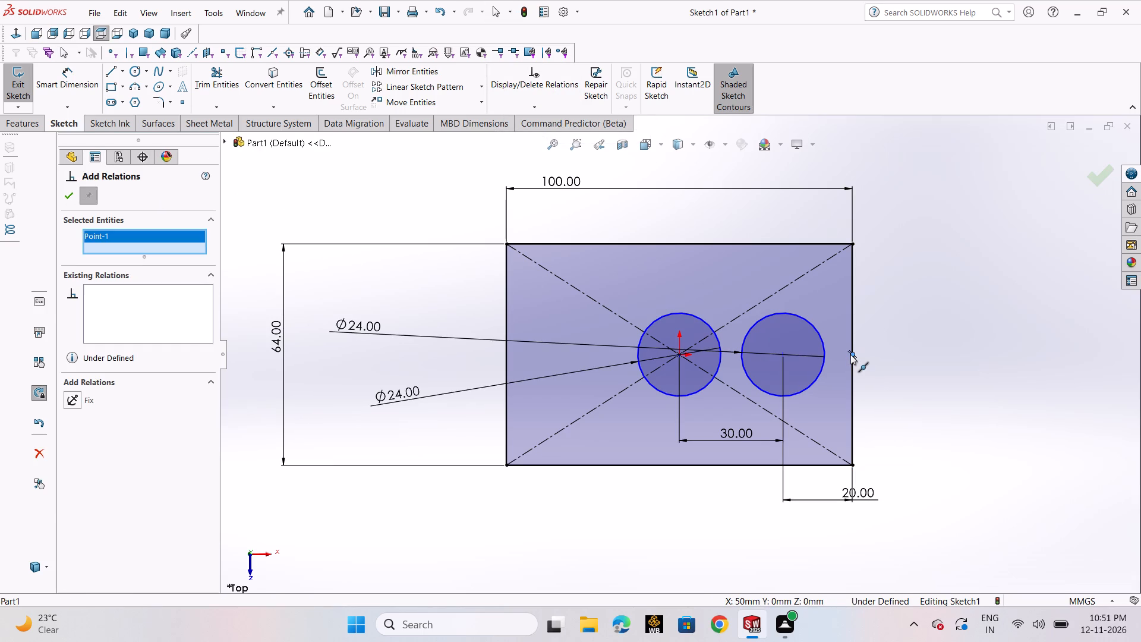
pyautogui.keyDown('ctrl'); pyautogui.click(786, 353); pyautogui.keyUp('ctrl')
pyautogui.keyDown('ctrl'); pyautogui.click(680, 353); pyautogui.keyUp('ctrl')
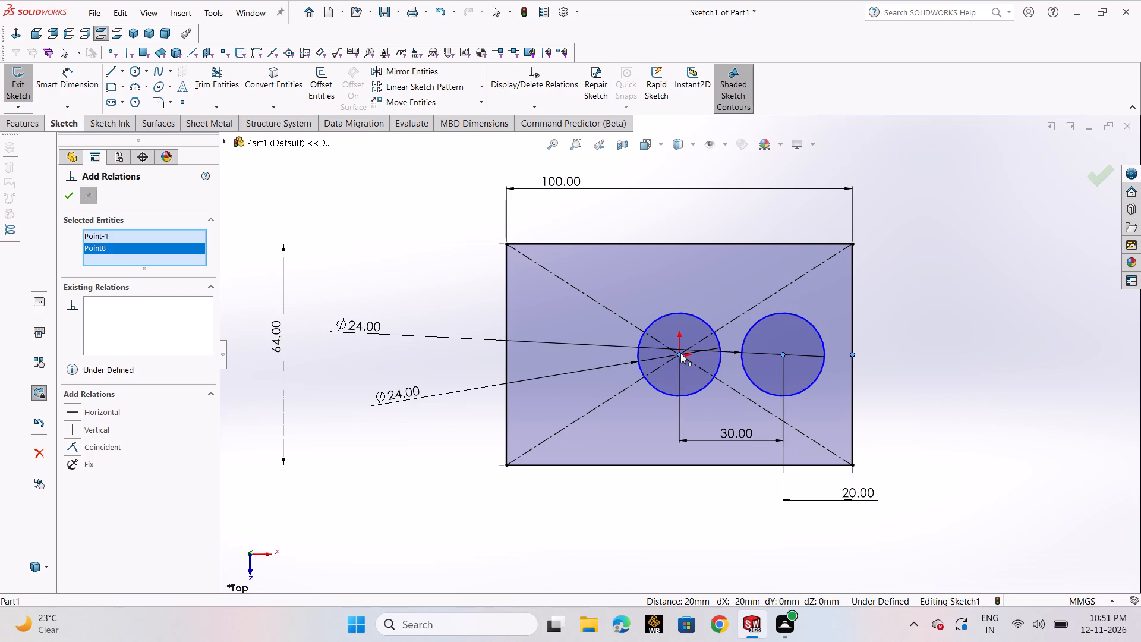
pyautogui.click(109, 425)
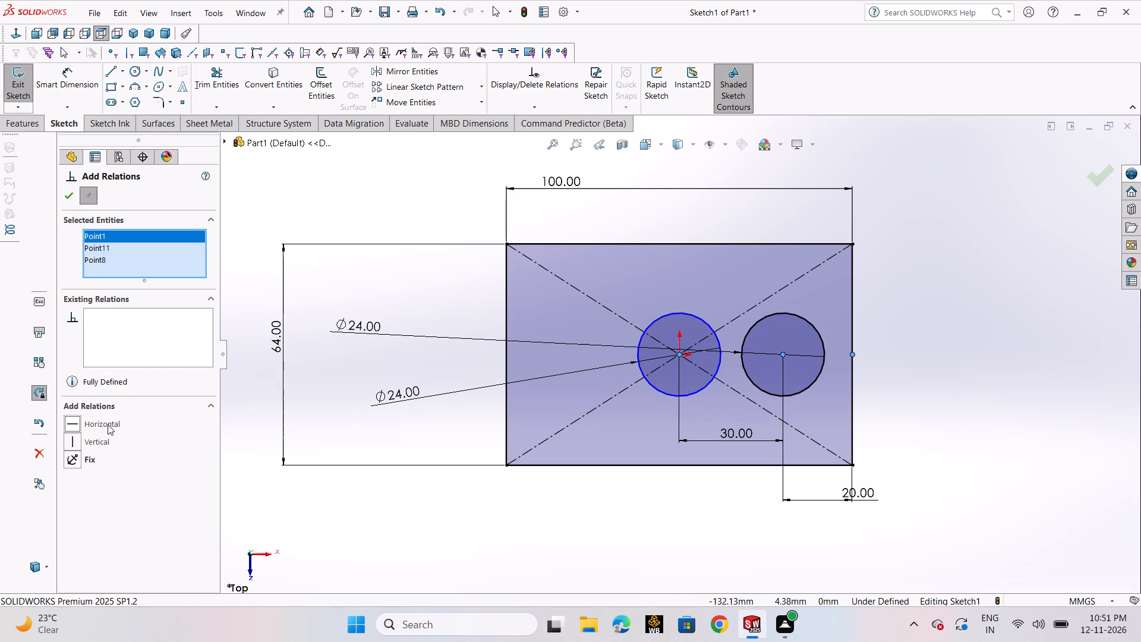
pyautogui.click(69, 197)
pyautogui.click(951, 386)
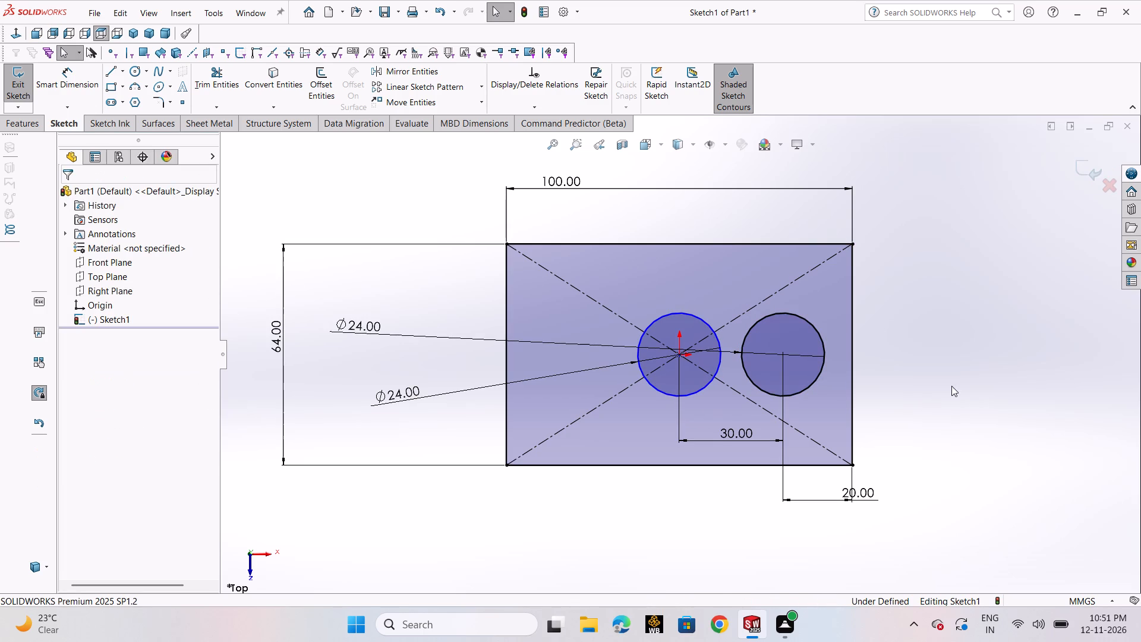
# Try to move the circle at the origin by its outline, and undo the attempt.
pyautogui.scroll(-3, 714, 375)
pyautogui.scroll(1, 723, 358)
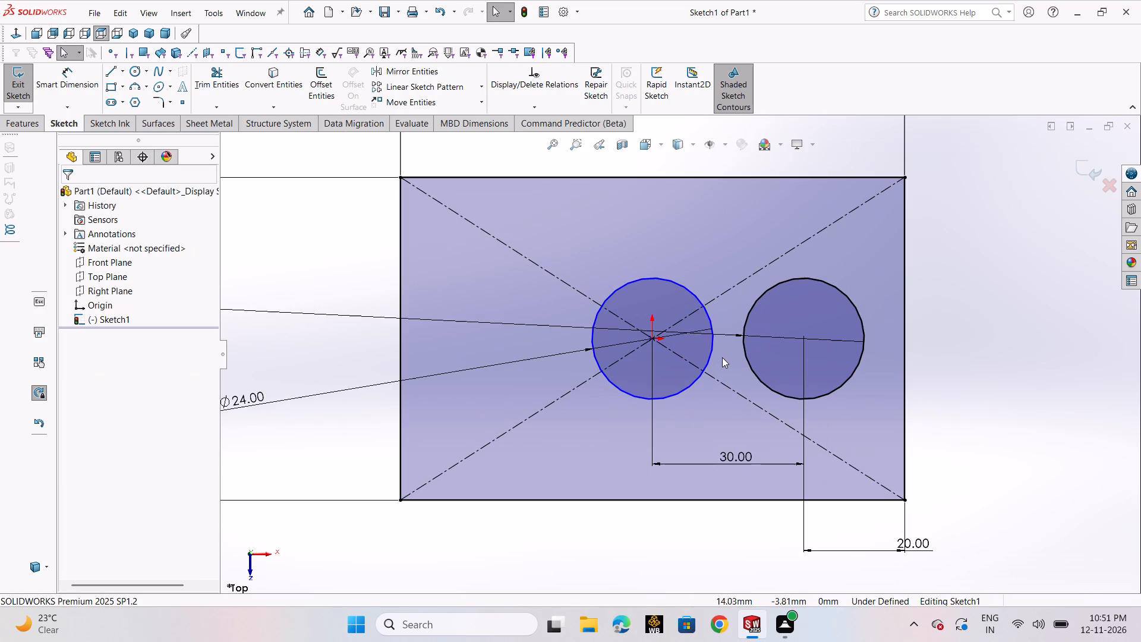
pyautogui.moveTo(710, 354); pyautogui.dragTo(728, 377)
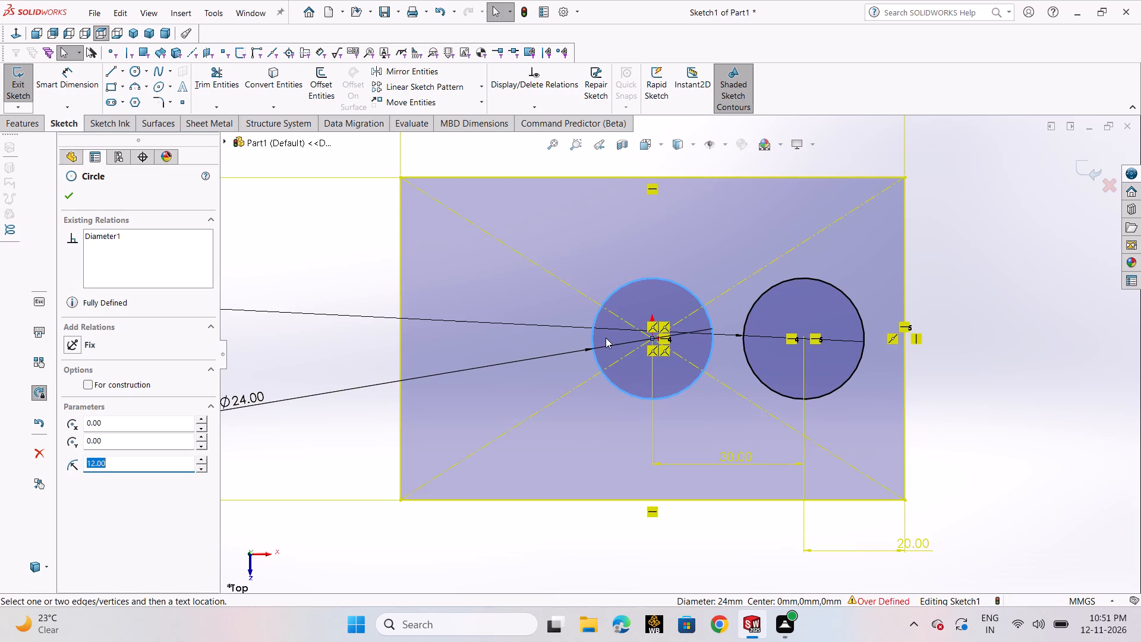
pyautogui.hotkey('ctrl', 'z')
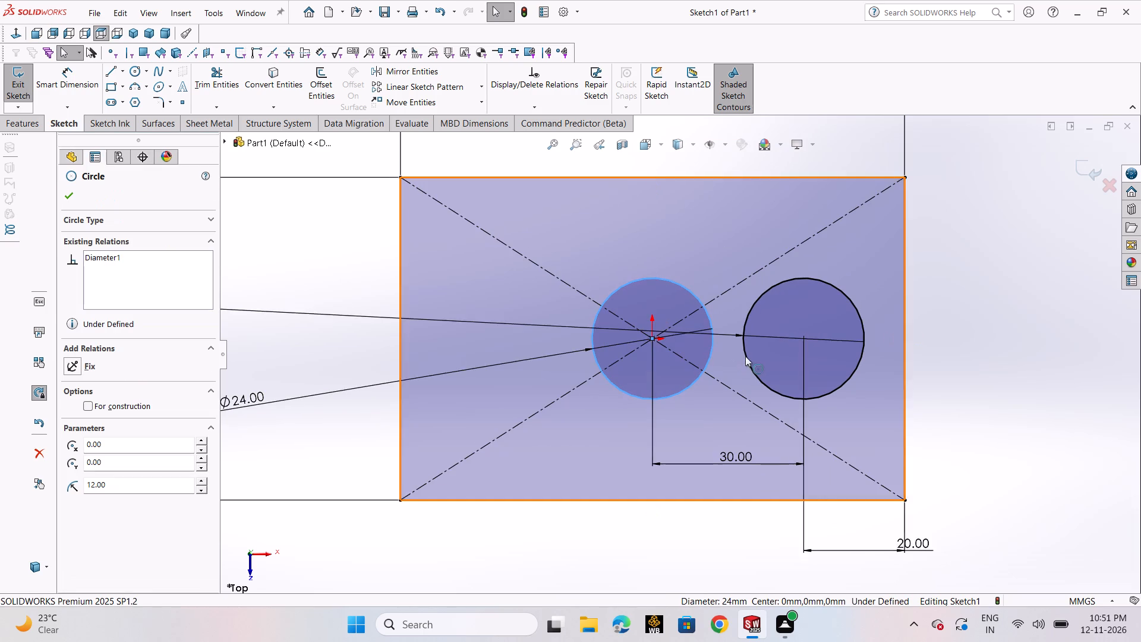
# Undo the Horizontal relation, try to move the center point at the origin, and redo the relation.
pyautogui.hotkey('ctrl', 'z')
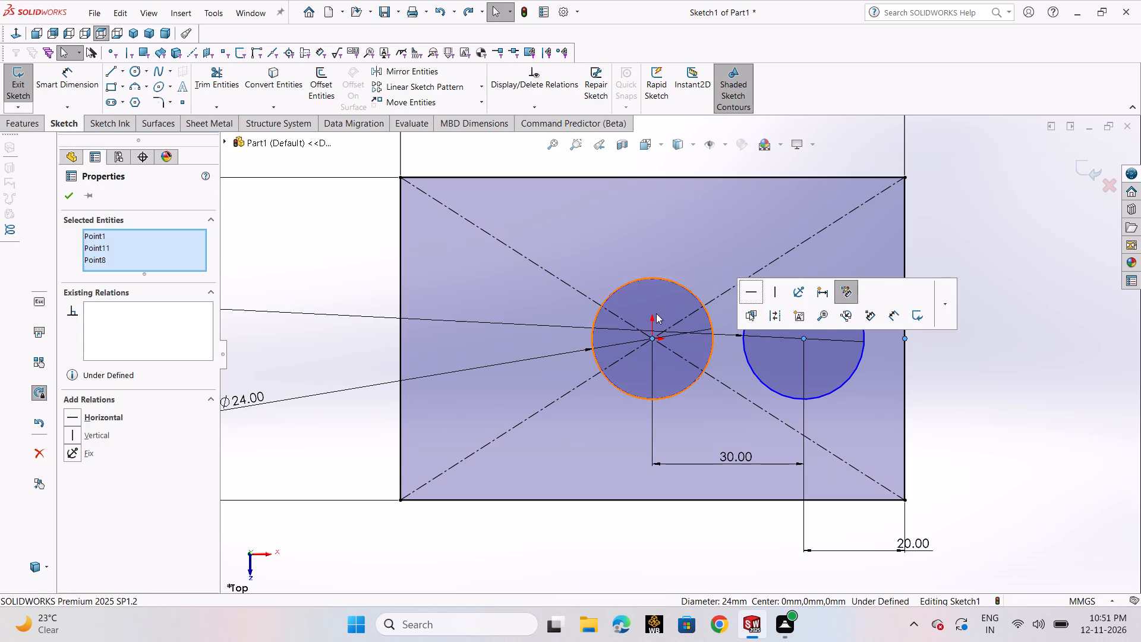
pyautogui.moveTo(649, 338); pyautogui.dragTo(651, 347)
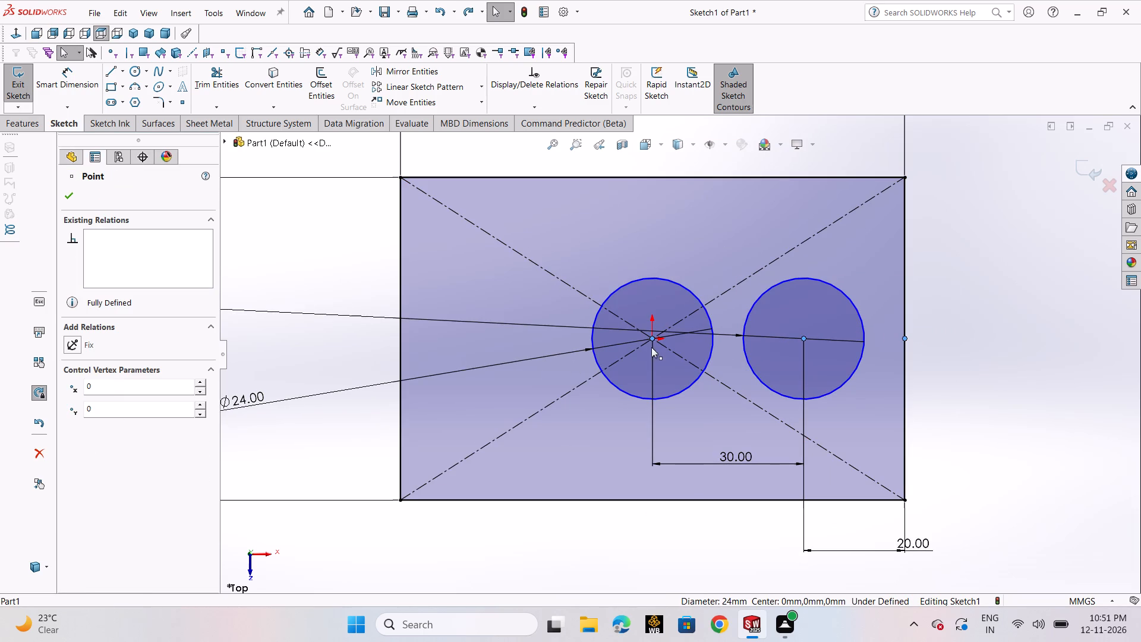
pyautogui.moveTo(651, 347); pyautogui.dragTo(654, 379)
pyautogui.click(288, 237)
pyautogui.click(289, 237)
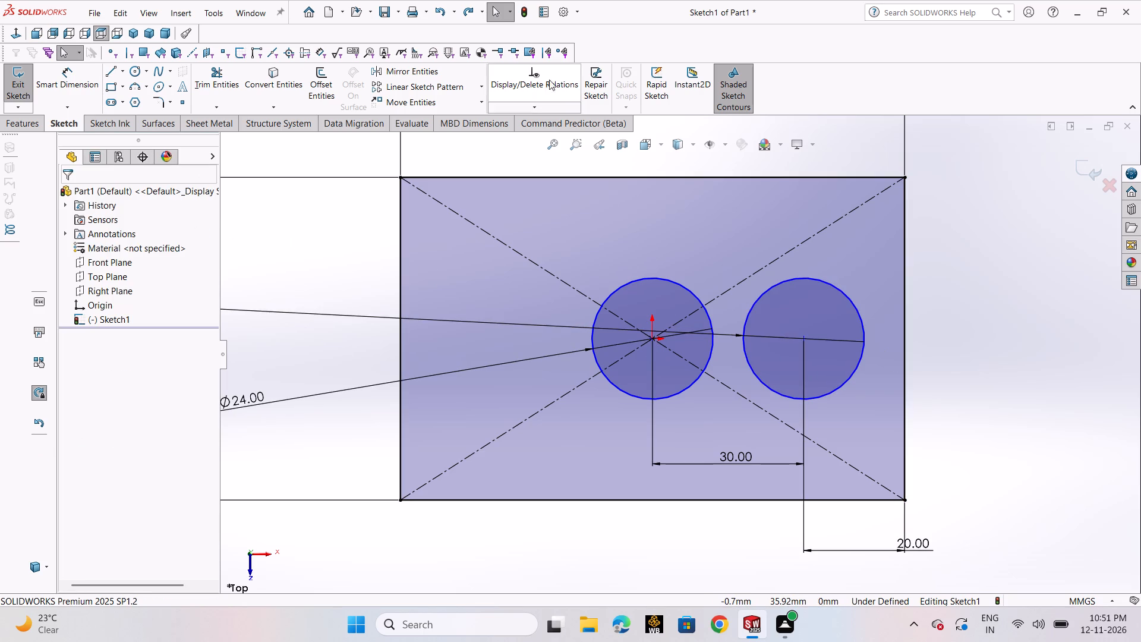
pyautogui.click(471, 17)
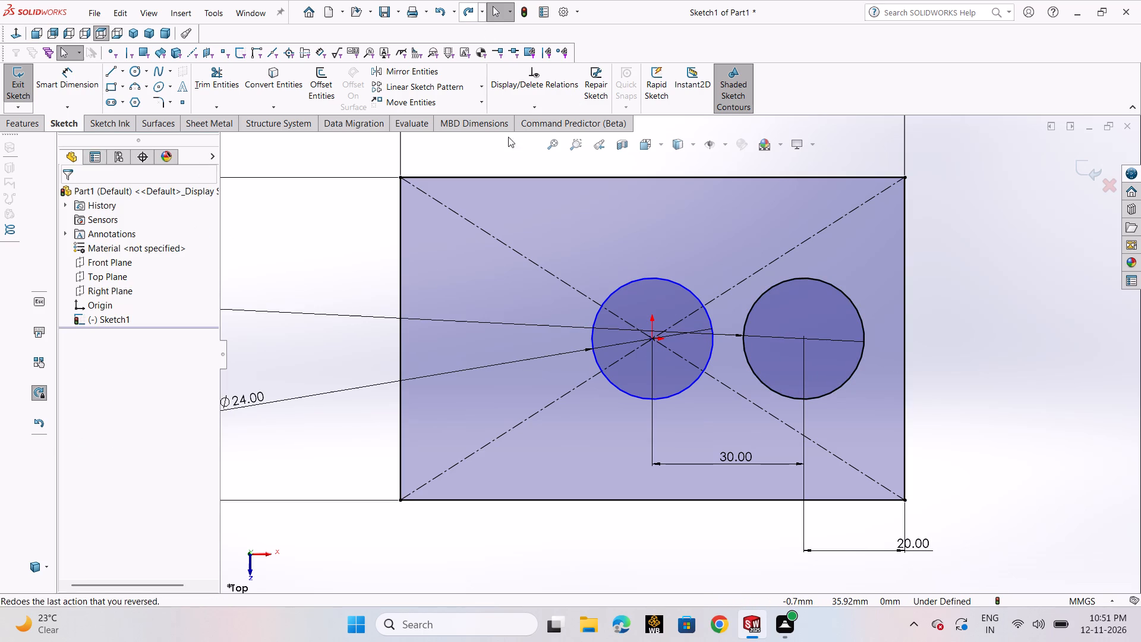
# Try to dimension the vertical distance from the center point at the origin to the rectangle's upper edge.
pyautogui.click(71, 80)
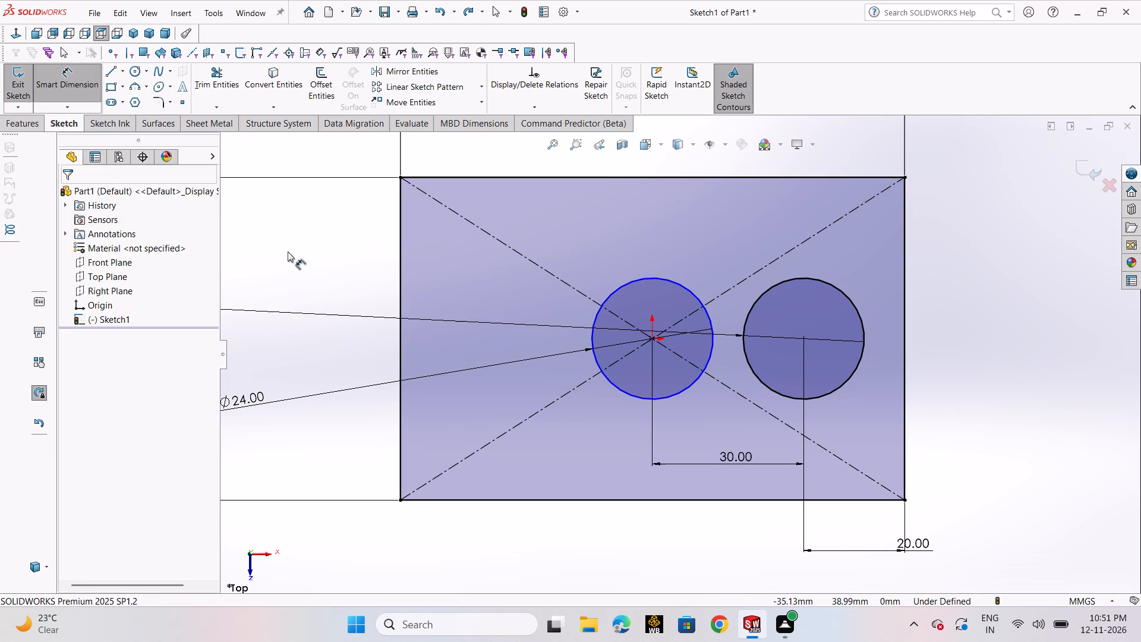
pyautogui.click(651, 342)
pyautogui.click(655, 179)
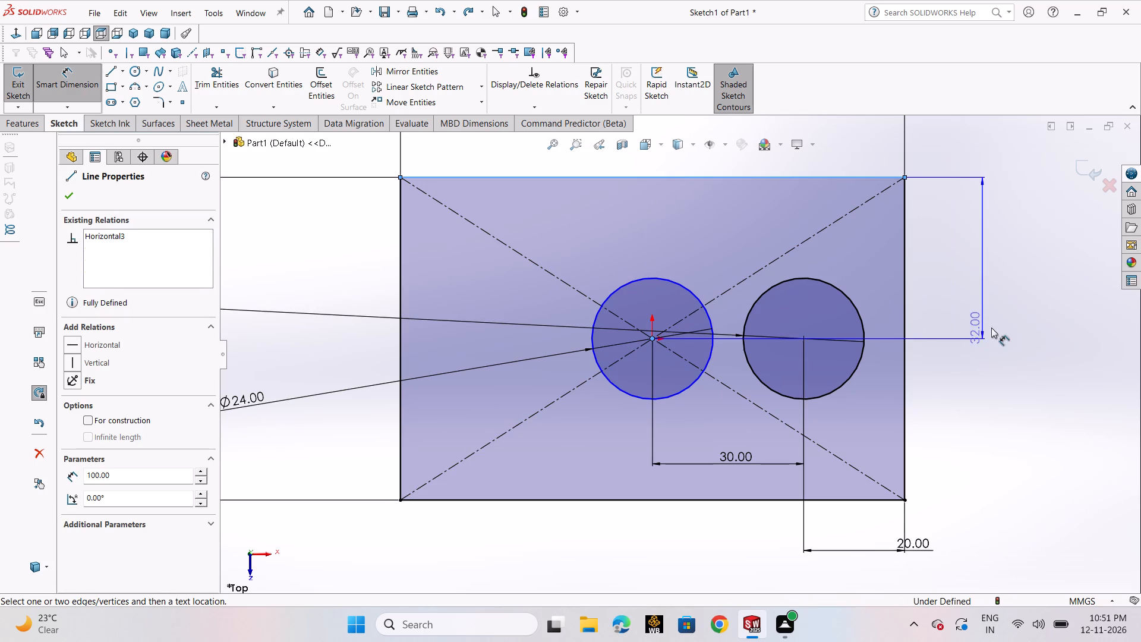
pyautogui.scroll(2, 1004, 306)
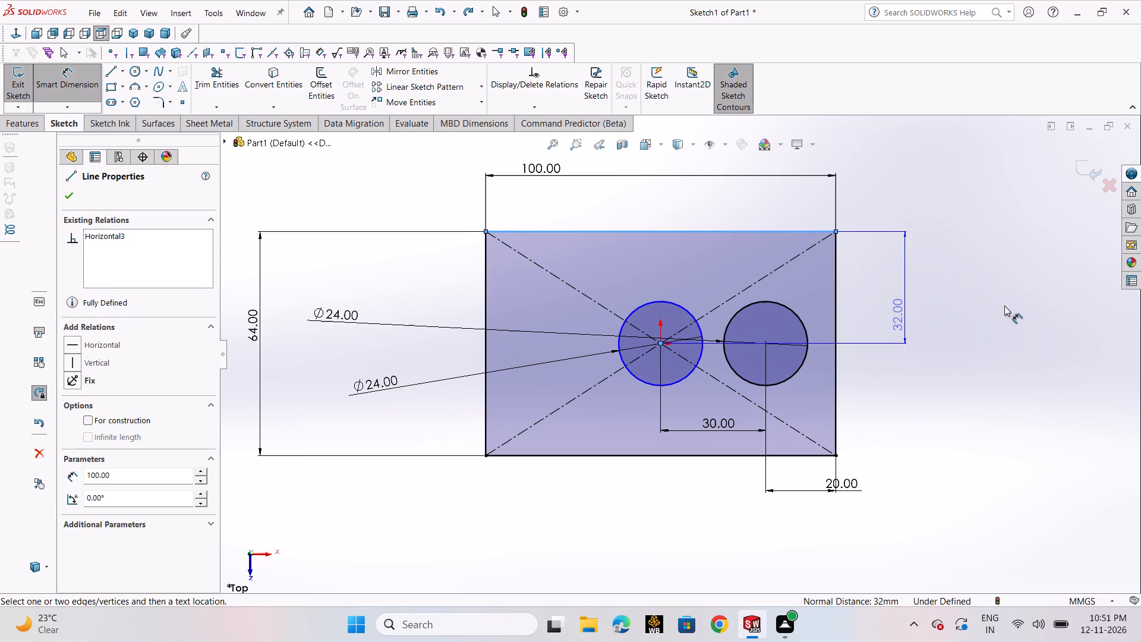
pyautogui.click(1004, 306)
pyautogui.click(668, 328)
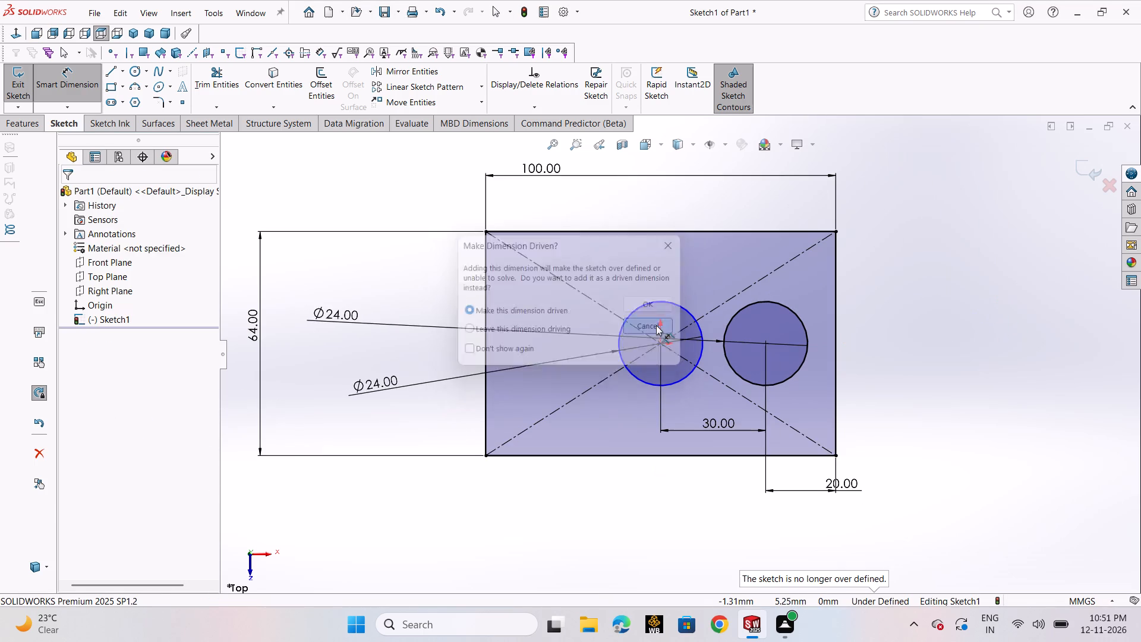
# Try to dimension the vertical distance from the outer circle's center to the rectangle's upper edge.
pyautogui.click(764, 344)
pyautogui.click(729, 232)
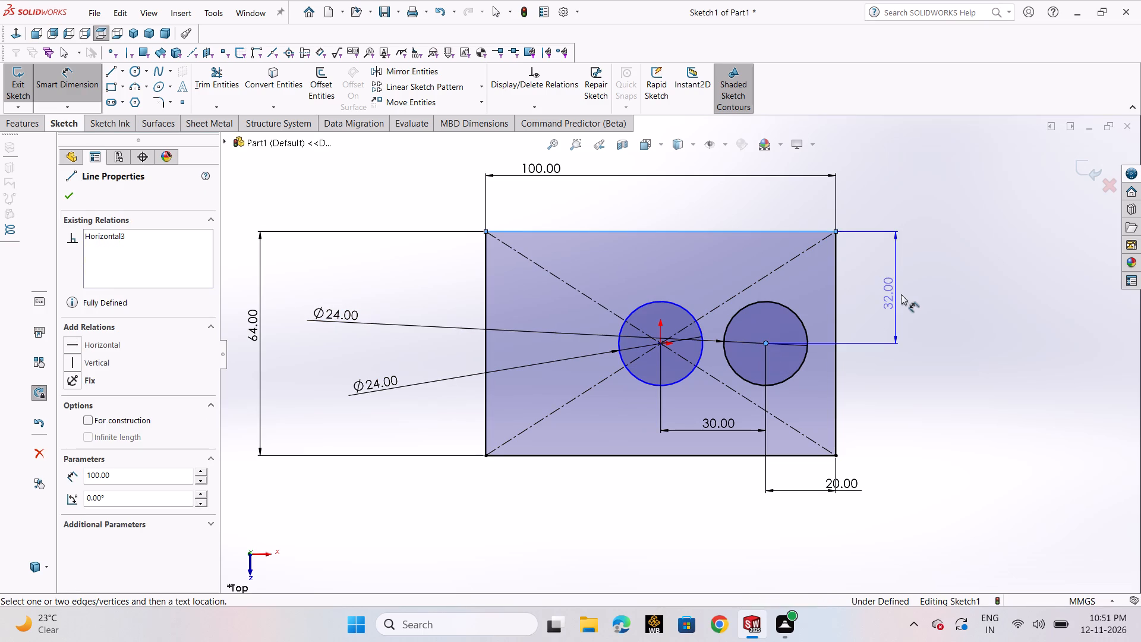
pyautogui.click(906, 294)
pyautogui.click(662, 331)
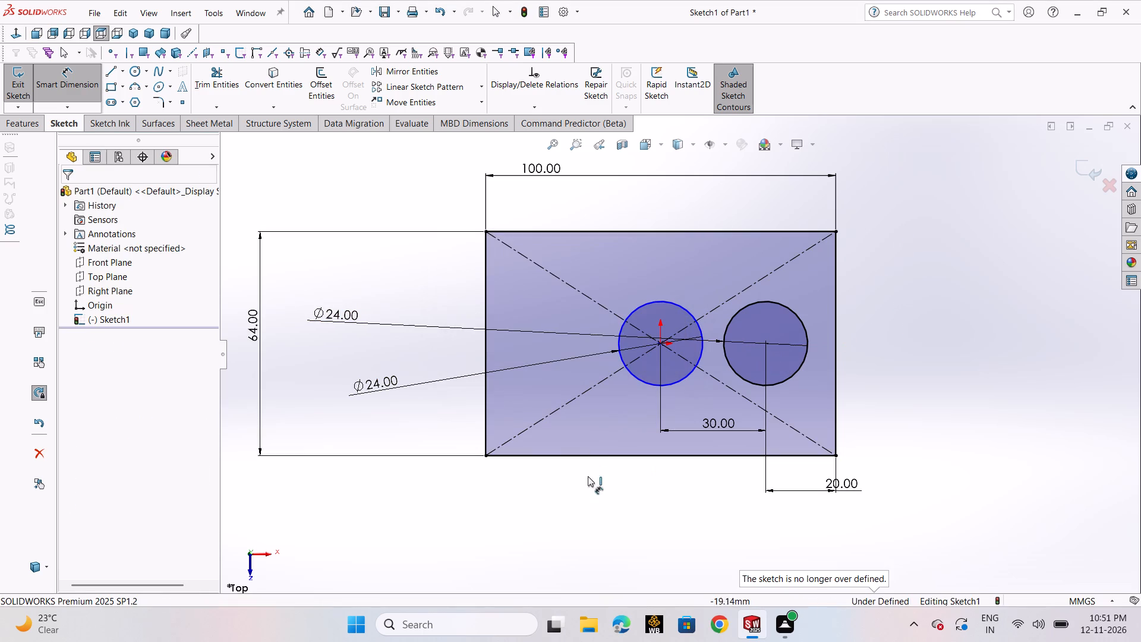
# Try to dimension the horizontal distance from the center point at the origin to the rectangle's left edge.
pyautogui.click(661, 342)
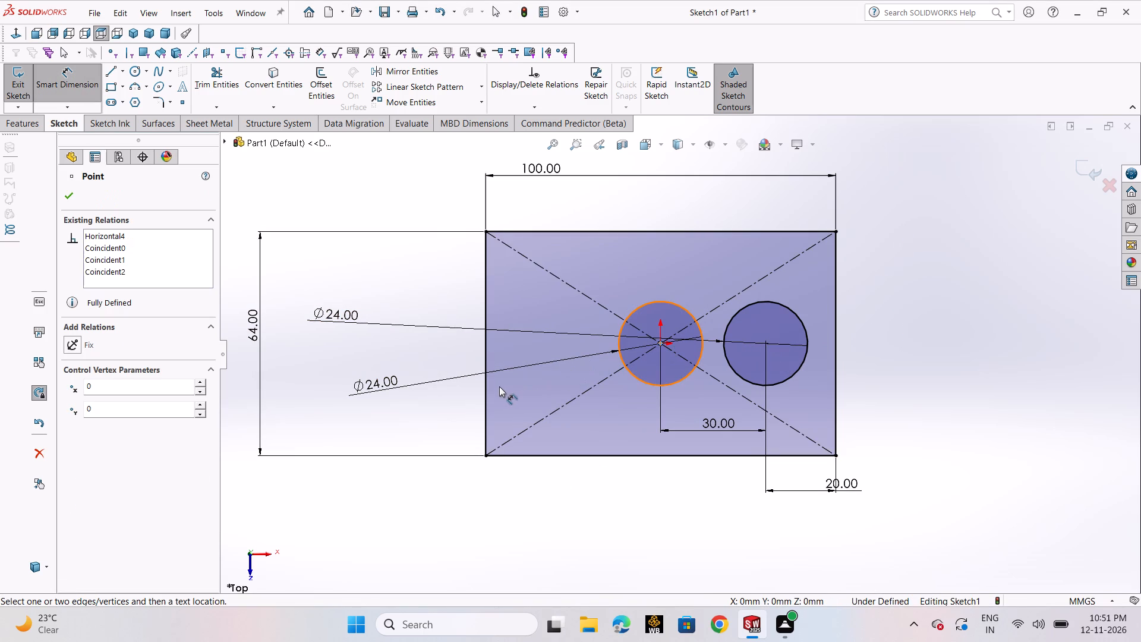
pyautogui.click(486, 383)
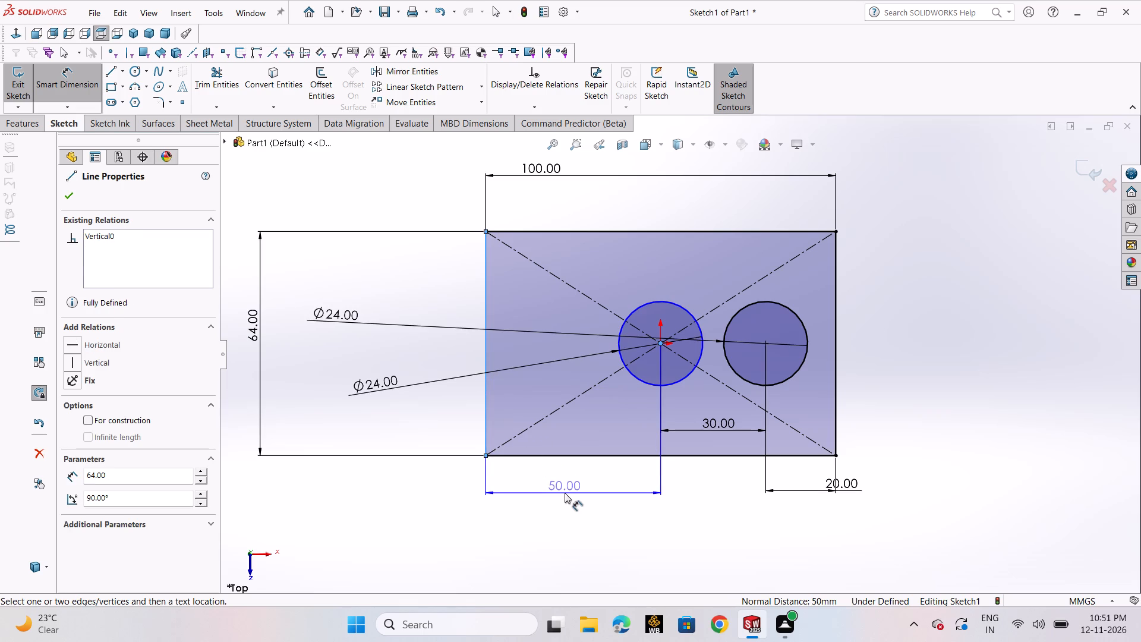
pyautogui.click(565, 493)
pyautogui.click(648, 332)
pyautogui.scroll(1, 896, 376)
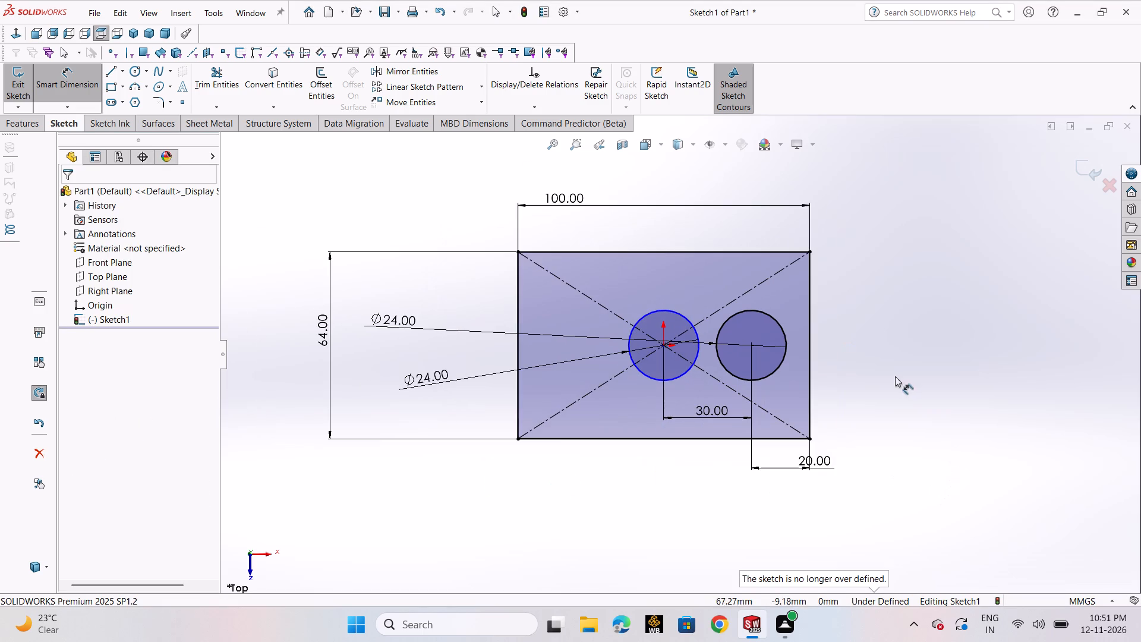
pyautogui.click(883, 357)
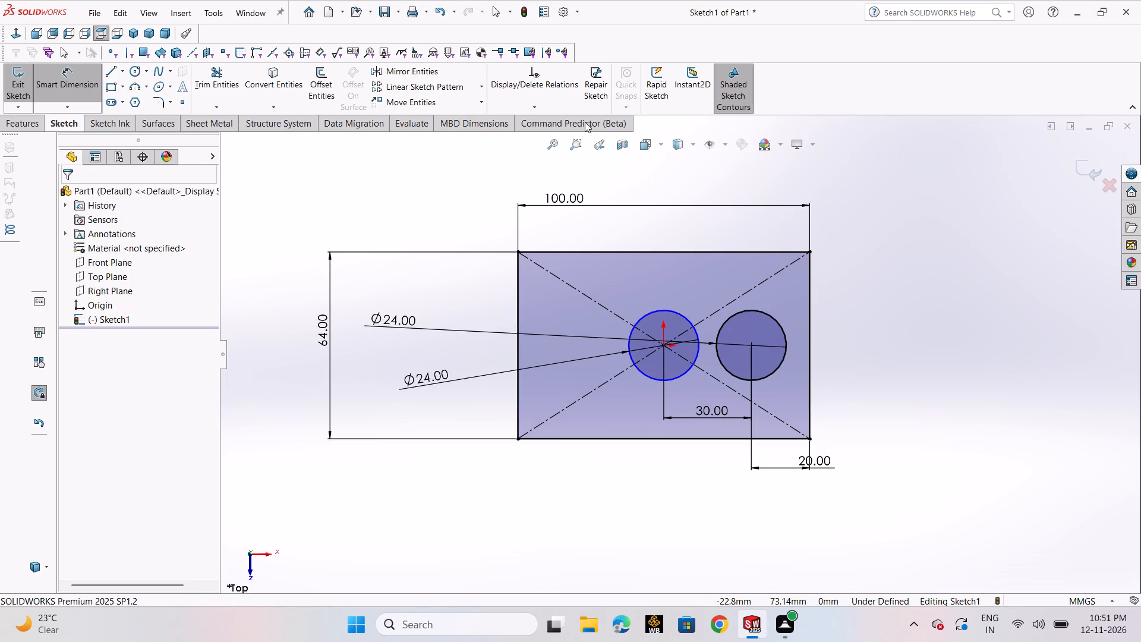
# Add an Equal relation between the circle at the origin and the outer circle.
pyautogui.click(573, 111)
pyautogui.click(576, 136)
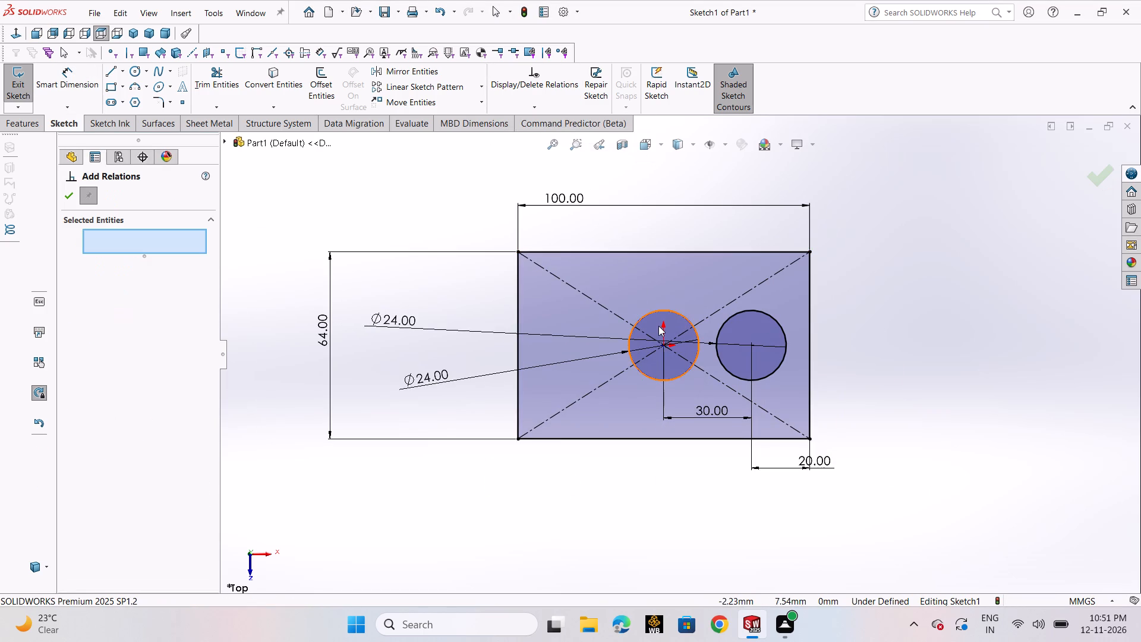
pyautogui.click(657, 314)
pyautogui.click(719, 327)
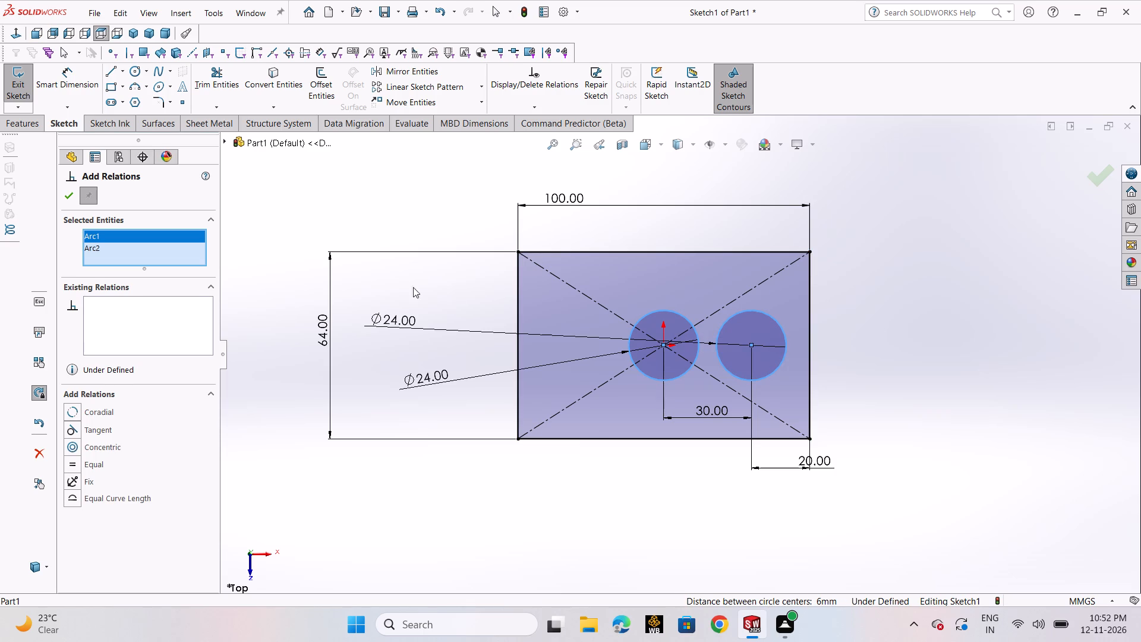
pyautogui.click(111, 461)
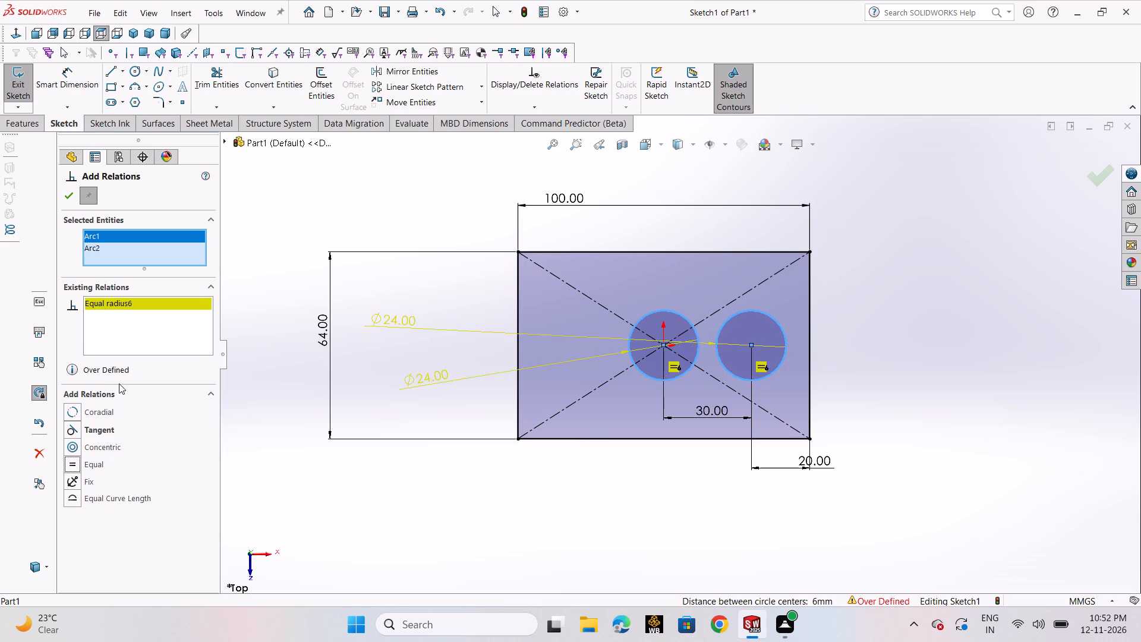
pyautogui.click(64, 202)
# Delete the 24 mm diameter dimension of the circle at the origin.
pyautogui.click(433, 386)
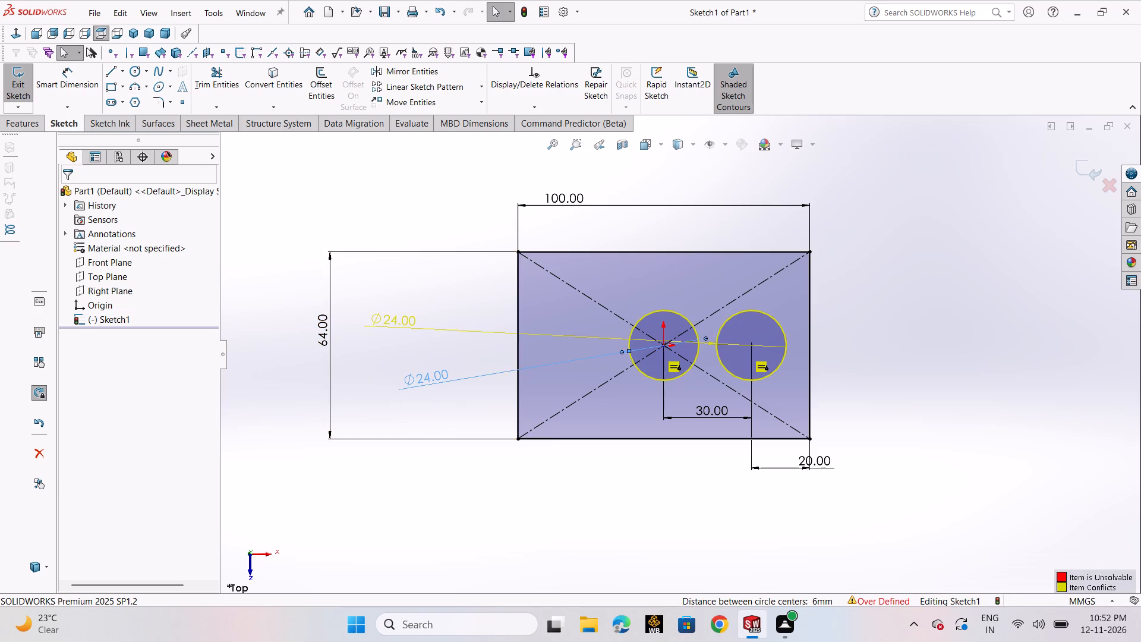
pyautogui.press('Delete')
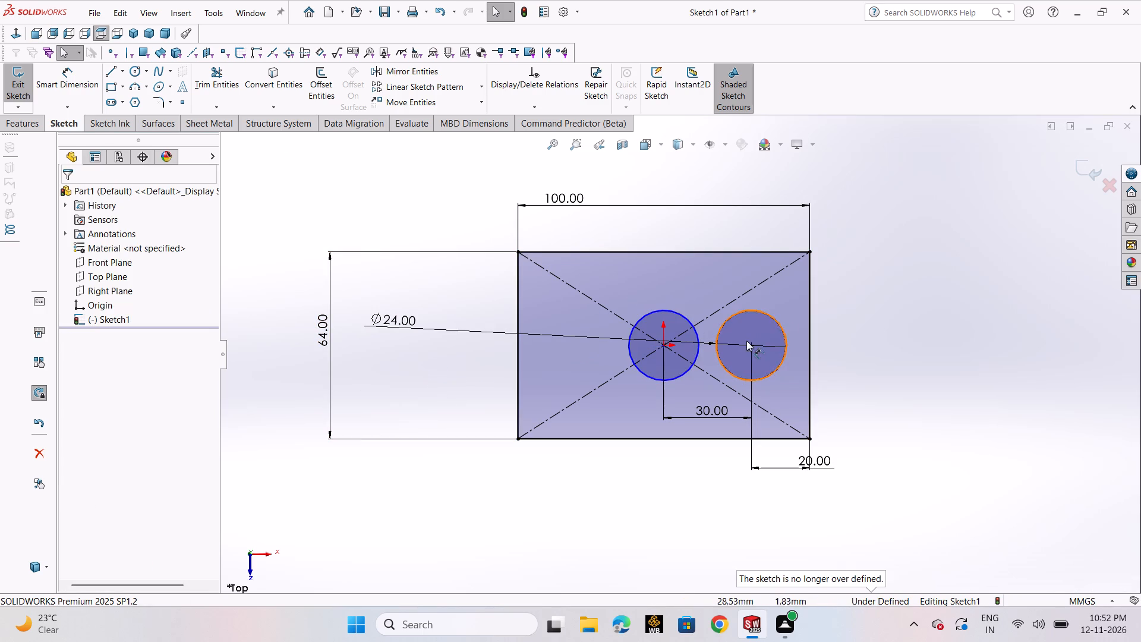
# Exit the sketch, keeping the rectangle and the two circles.
pyautogui.scroll(-2, 745, 344)
pyautogui.scroll(3, 845, 320)
pyautogui.moveTo(840, 329); pyautogui.dragTo(835, 296, button='middle')
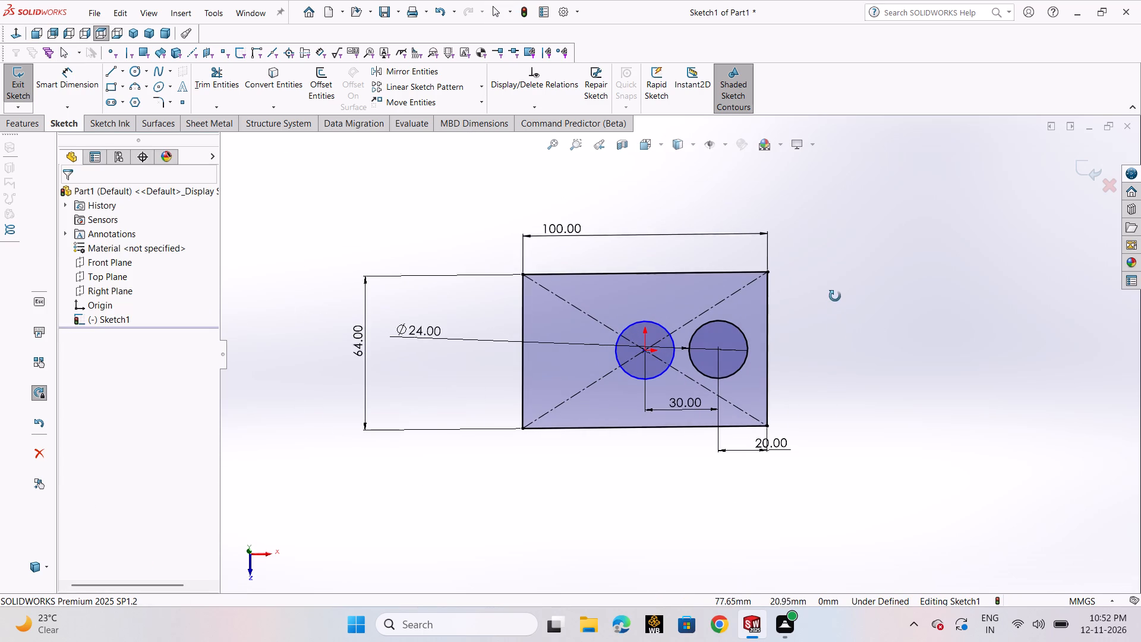
pyautogui.moveTo(835, 296); pyautogui.dragTo(812, 291, button='middle')
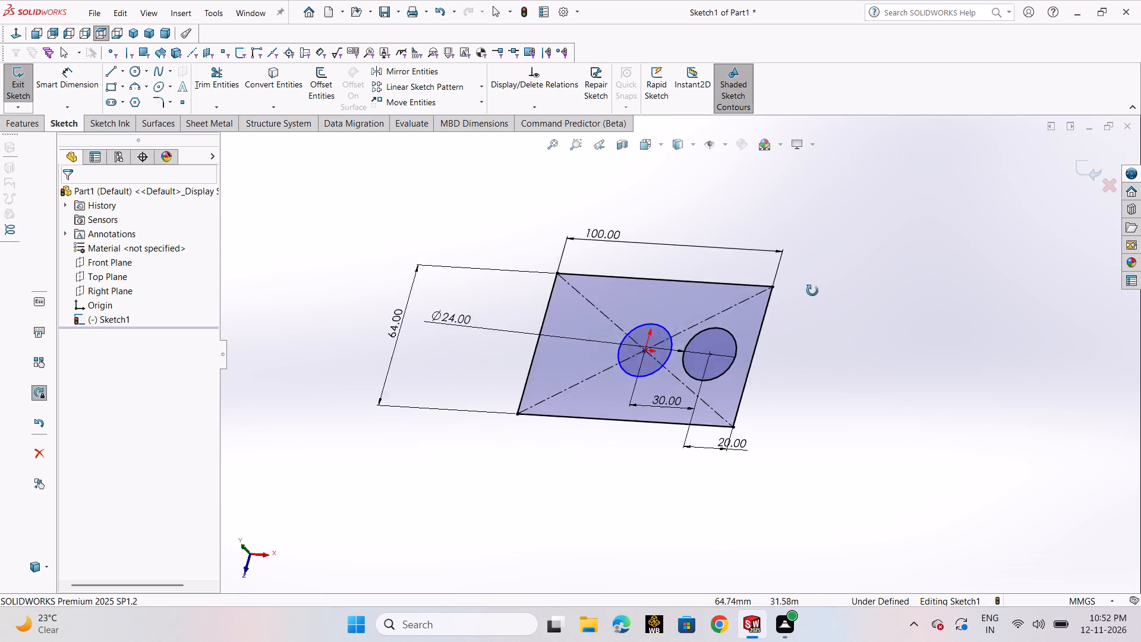
pyautogui.moveTo(812, 291); pyautogui.dragTo(856, 319, button='middle')
pyautogui.moveTo(850, 329); pyautogui.dragTo(840, 366, button='middle')
pyautogui.click(860, 336)
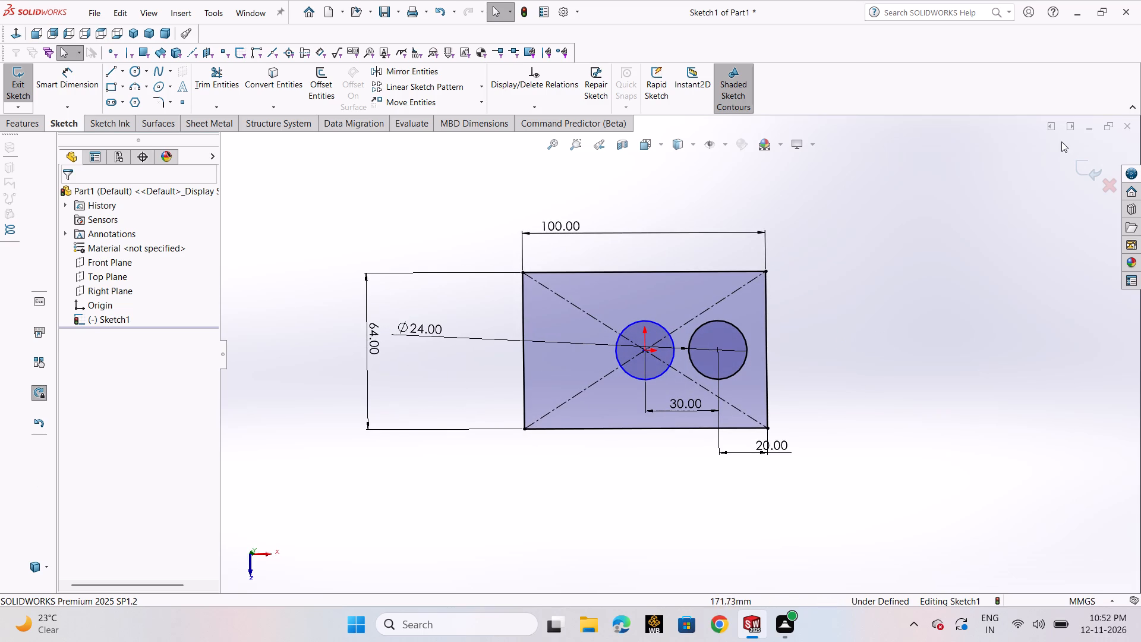
pyautogui.click(1079, 169)
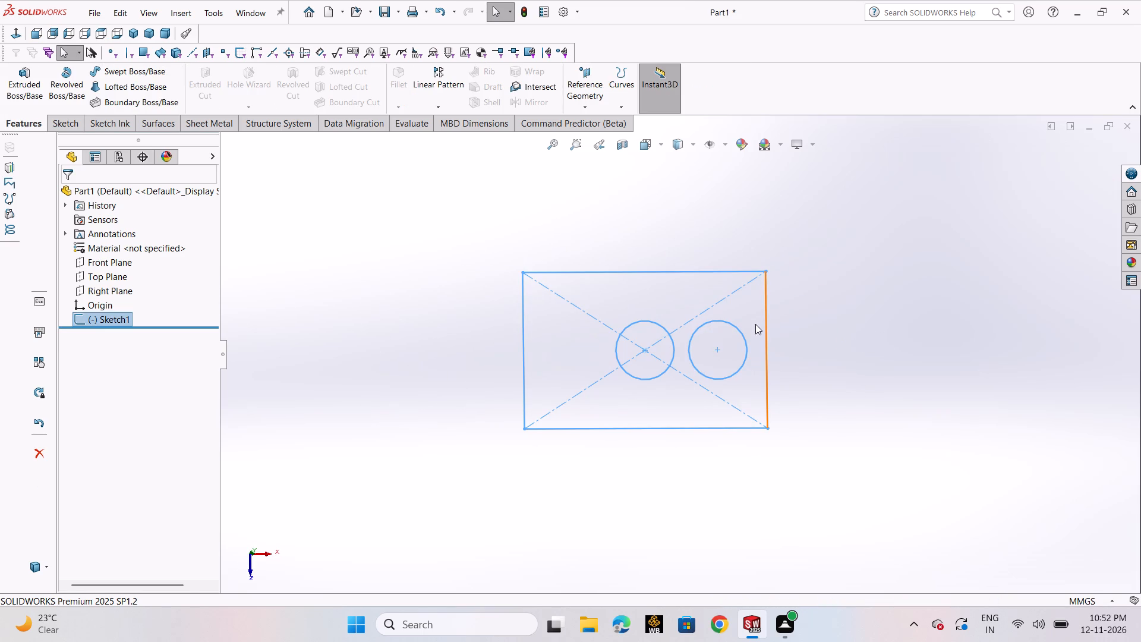
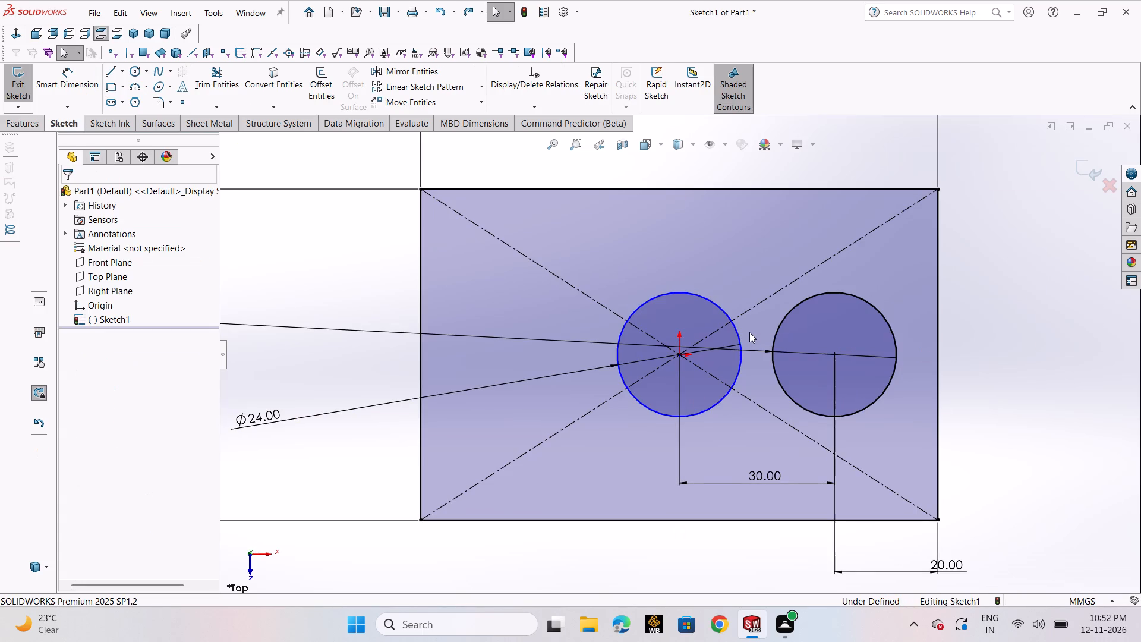
# Undo the latest circle edits, back through the 20 mm distance between the outer circle's center and the rectangle's right edge.
pyautogui.hotkey('ctrl', 'z')
pyautogui.hotkey('ctrl', 'z')
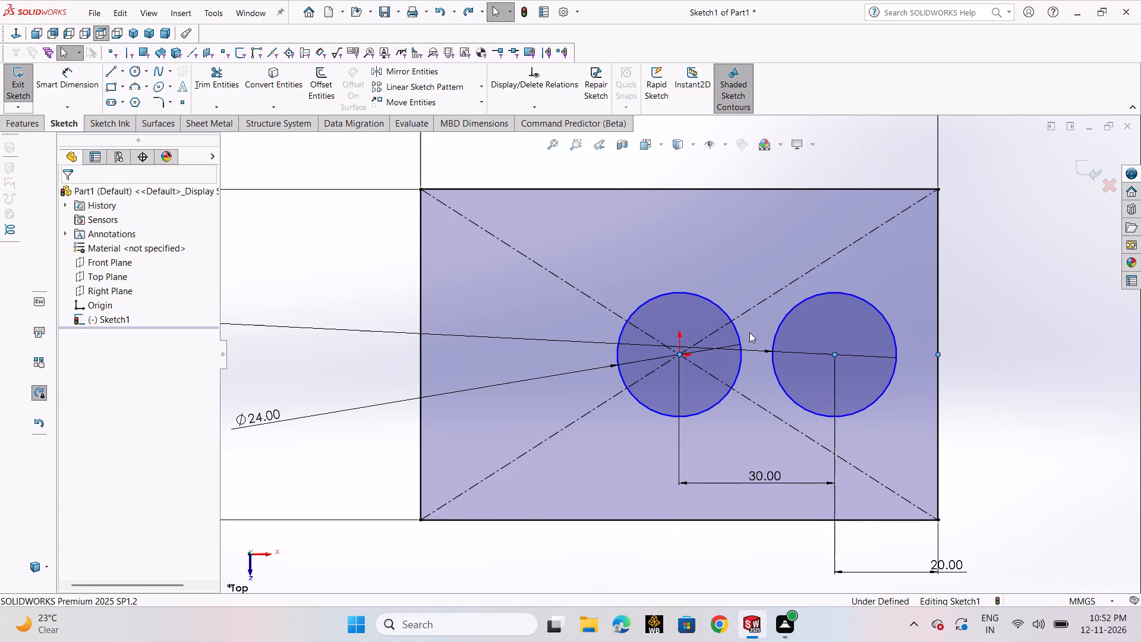
pyautogui.hotkey('ctrl', 'z')
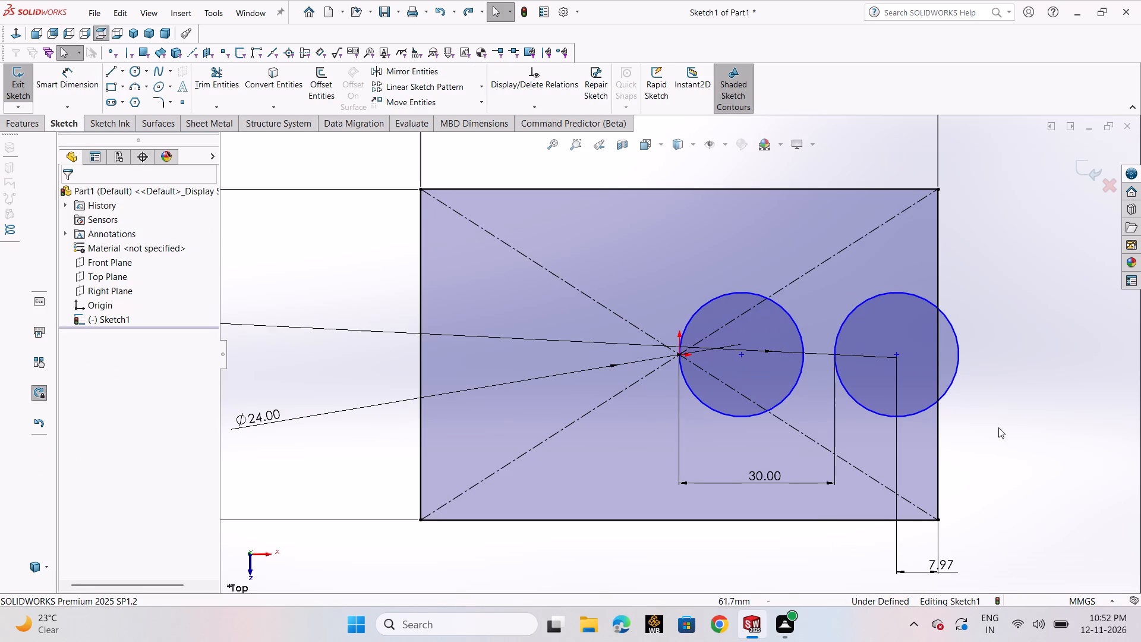
# Add an Equal relation between the inner circle and the outer circle.
pyautogui.click(566, 107)
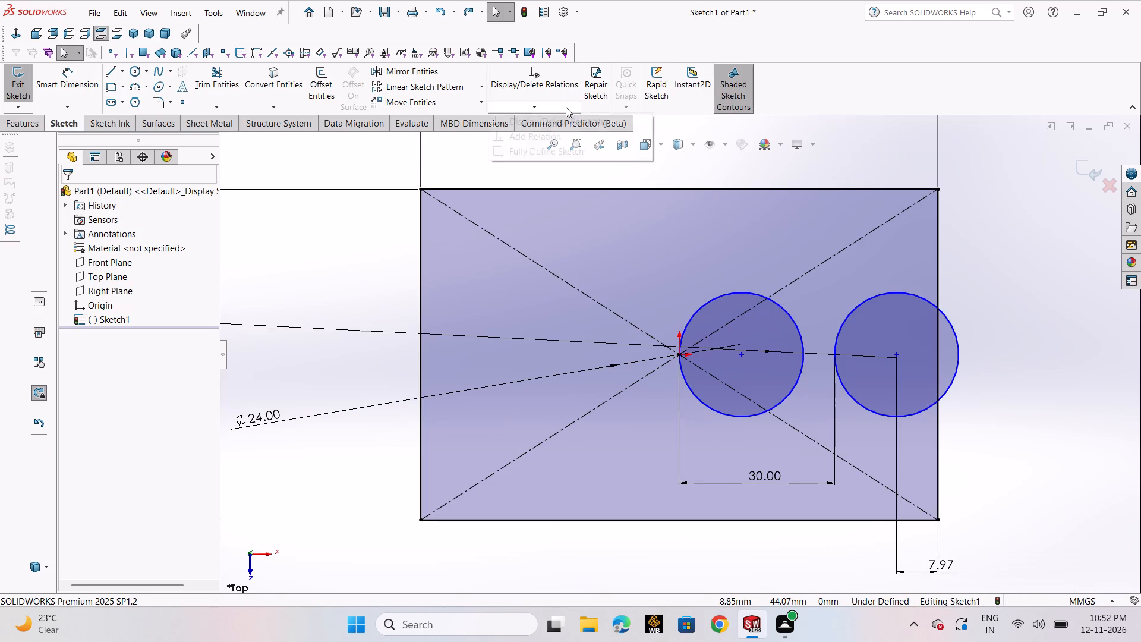
pyautogui.click(570, 136)
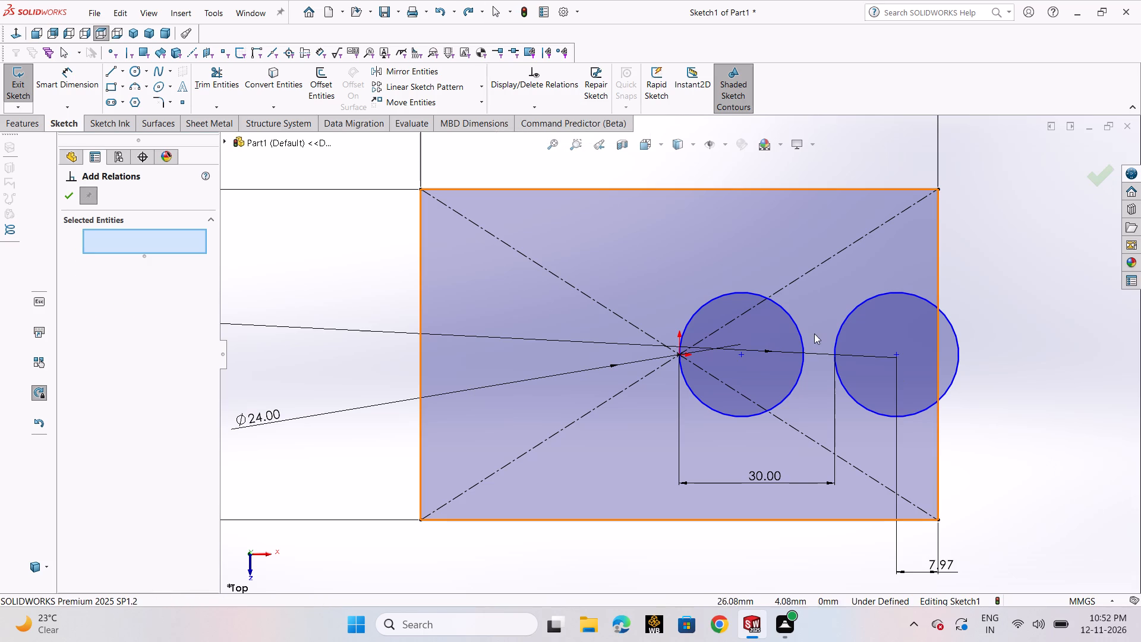
pyautogui.click(795, 323)
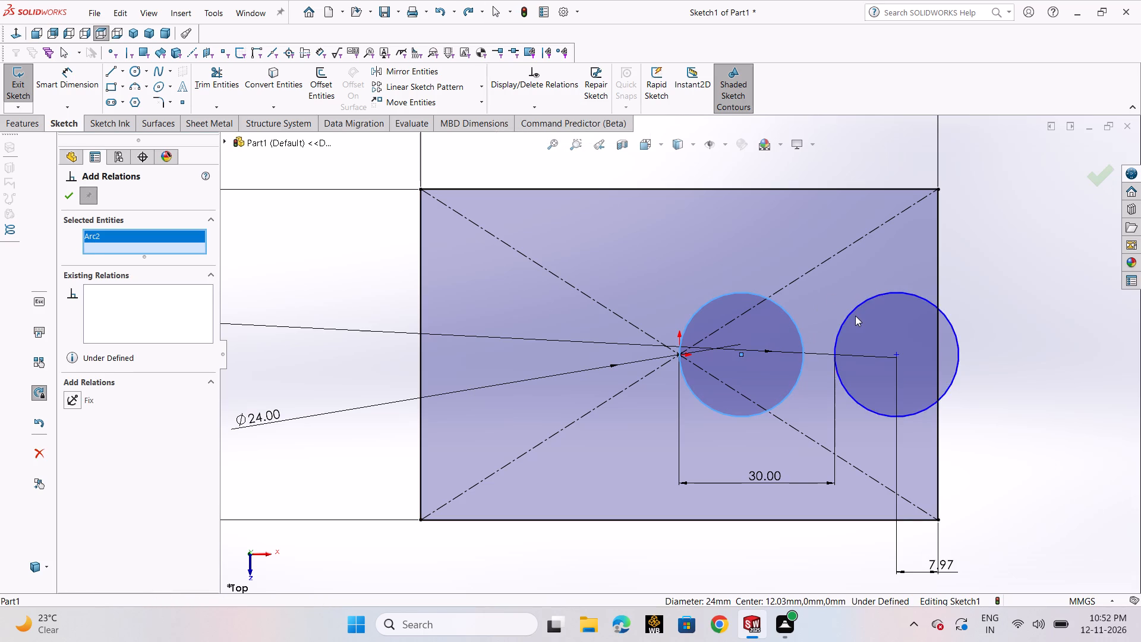
pyautogui.click(855, 316)
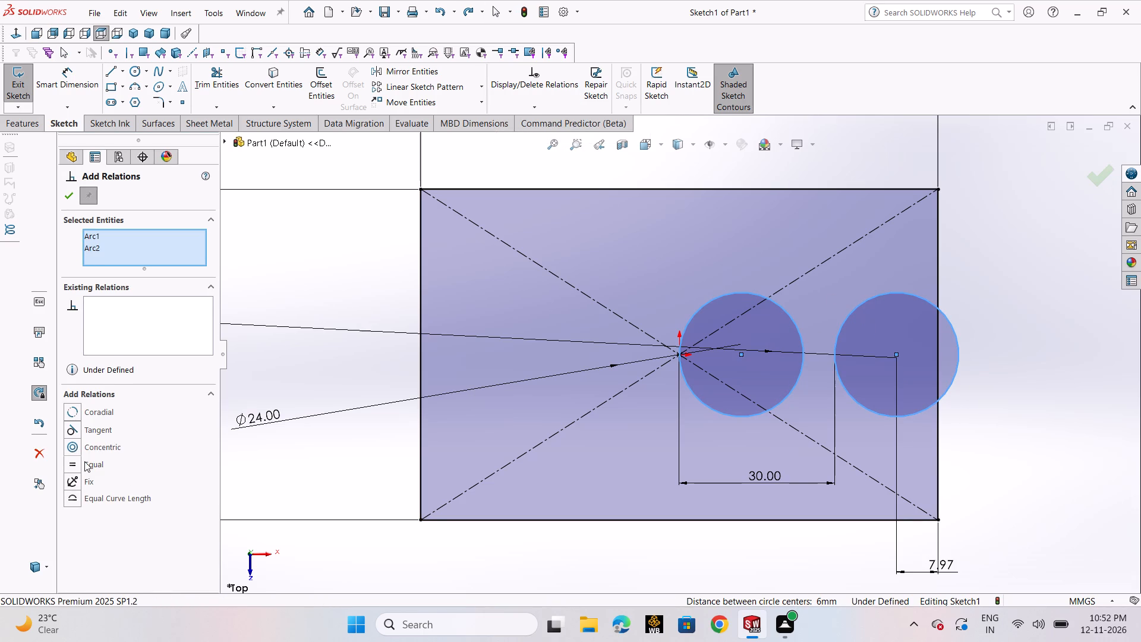
pyautogui.click(84, 461)
pyautogui.click(71, 202)
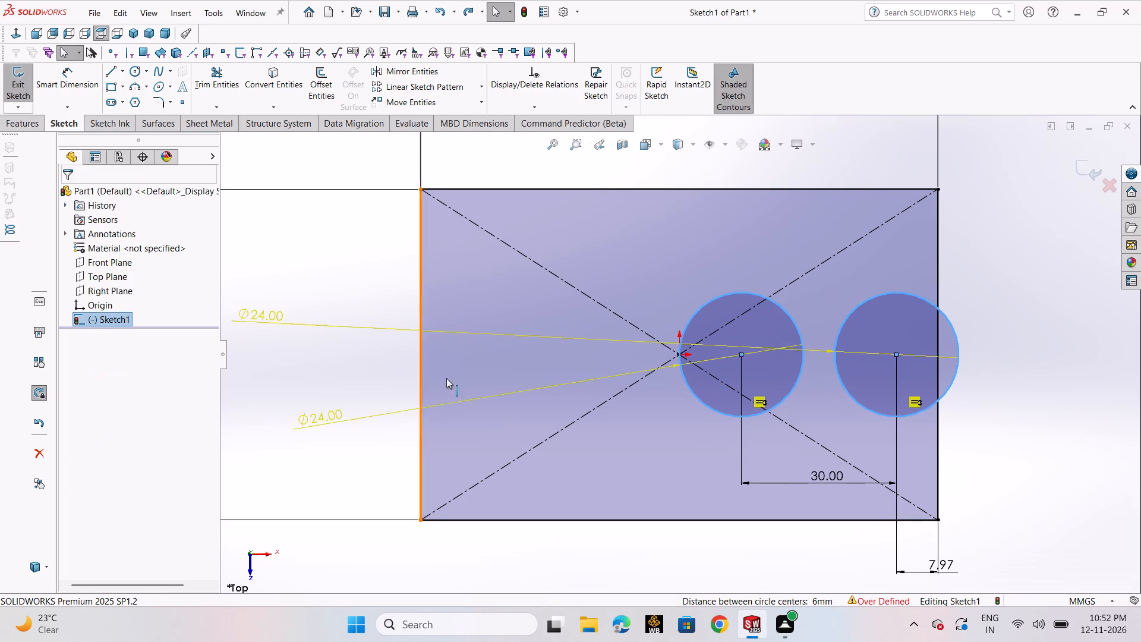
# Delete the 24 mm diameter dimension of the inner circle, keeping the one on the outer circle.
pyautogui.scroll(1, 470, 398)
pyautogui.click(381, 404)
pyautogui.press('Delete')
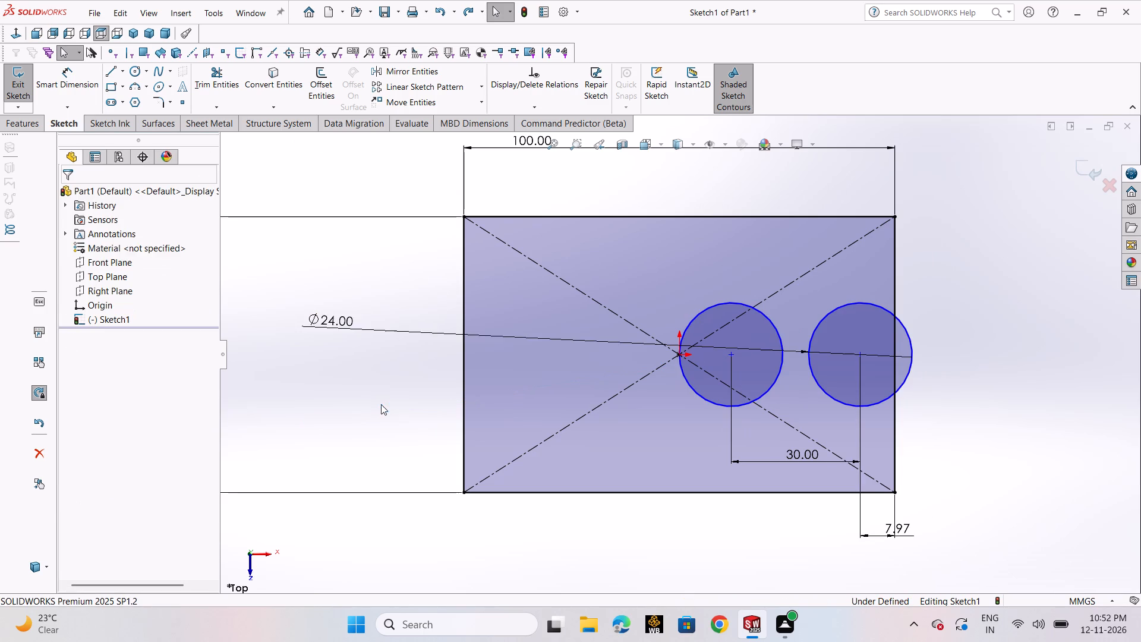
pyautogui.click(941, 318)
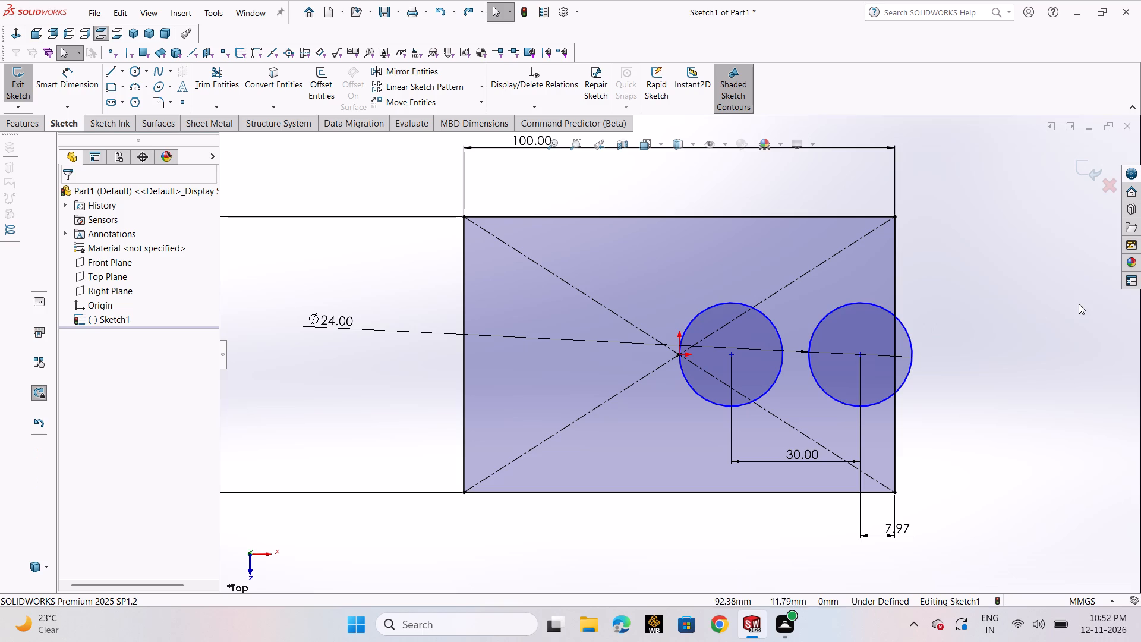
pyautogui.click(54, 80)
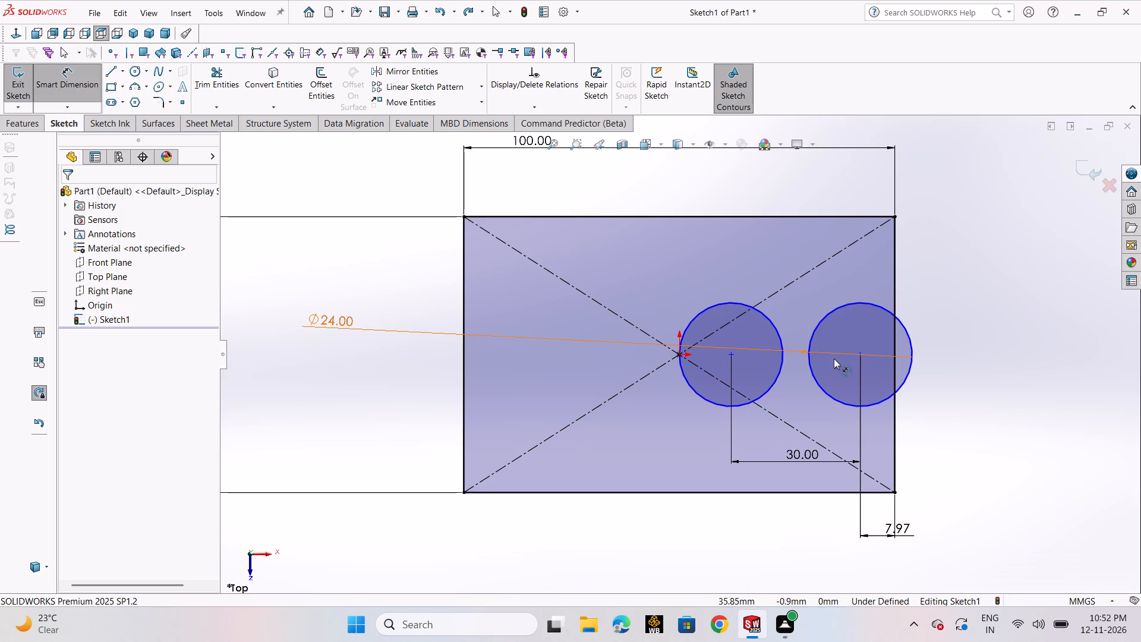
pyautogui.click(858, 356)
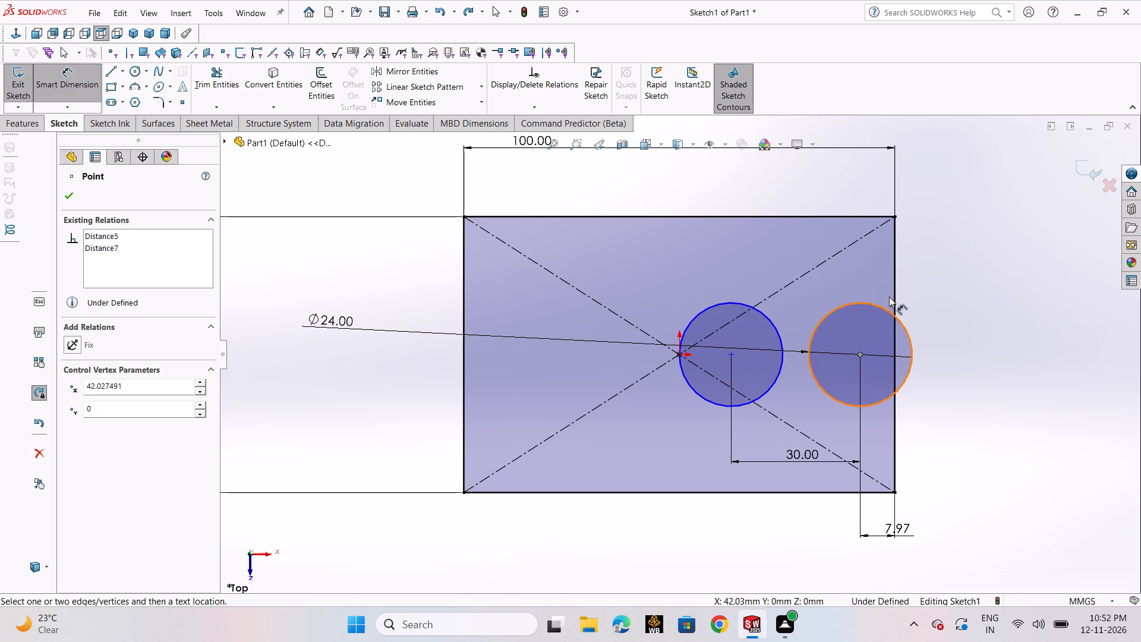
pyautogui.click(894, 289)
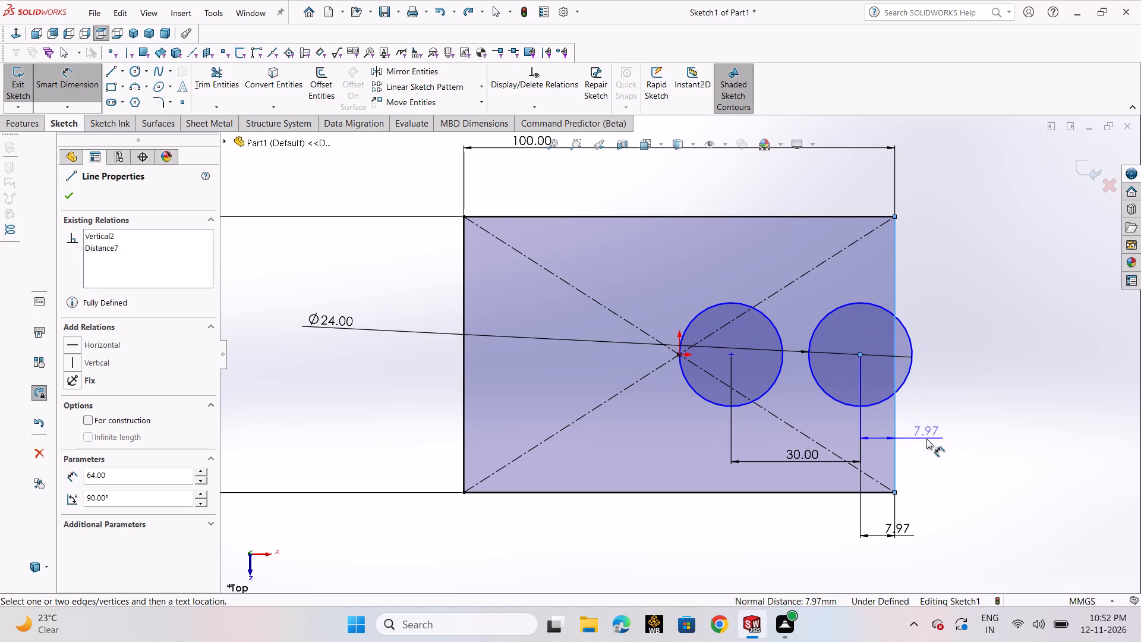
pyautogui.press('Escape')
# Set the existing distance between the outer circle's center and the rectangle's right edge to 20 mm.
pyautogui.doubleClick(891, 530)
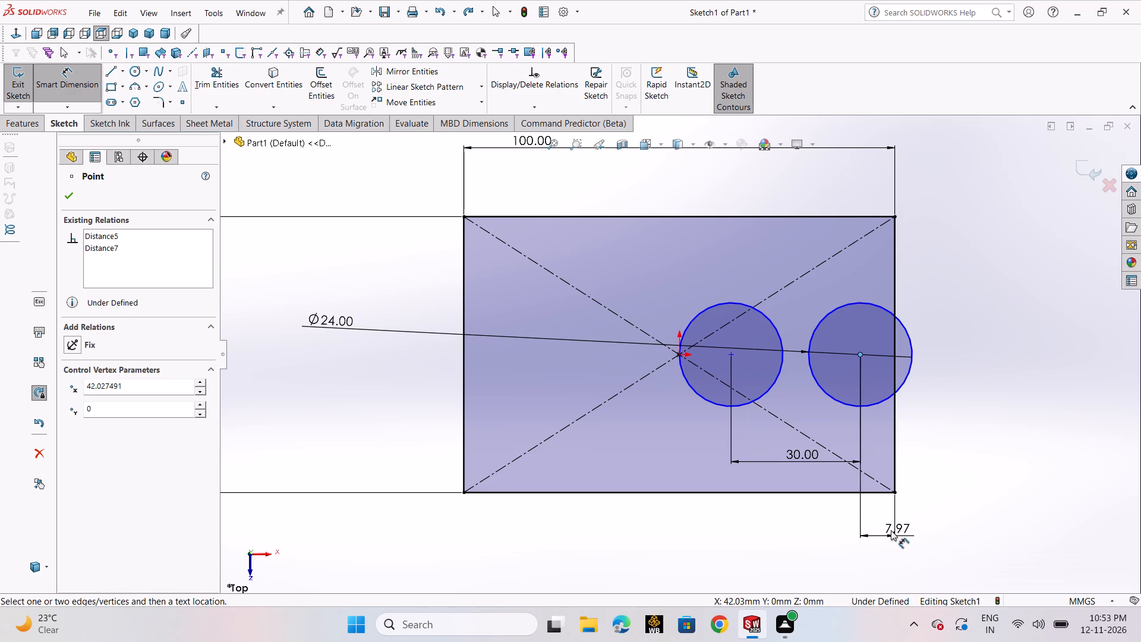
pyautogui.doubleClick(890, 532)
pyautogui.click(896, 524)
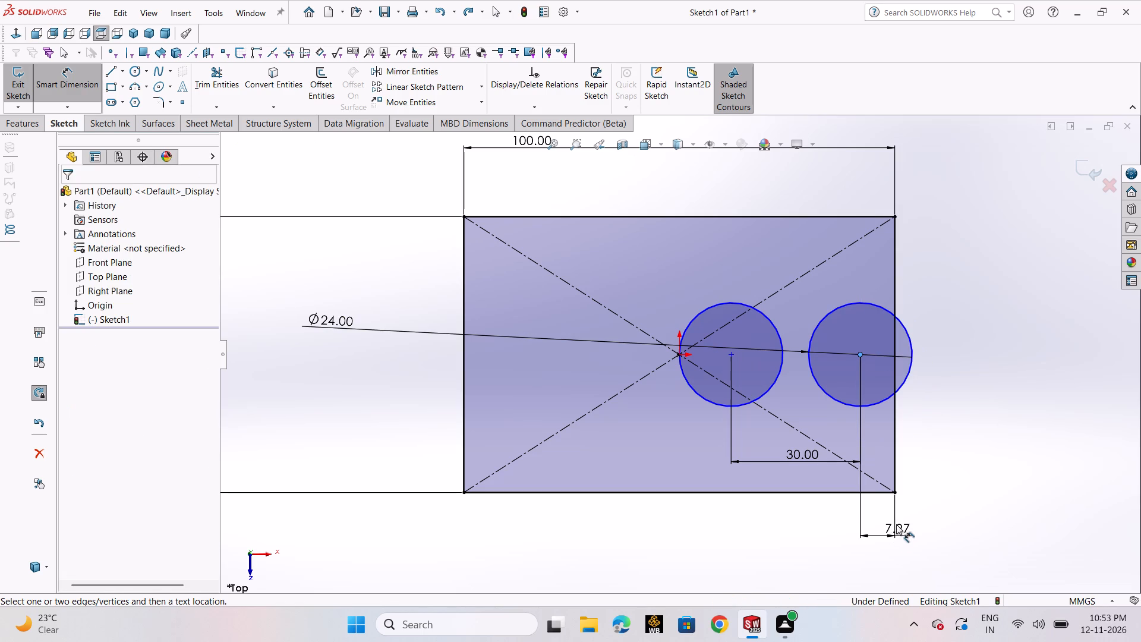
pyautogui.press('Escape')
pyautogui.doubleClick(894, 533)
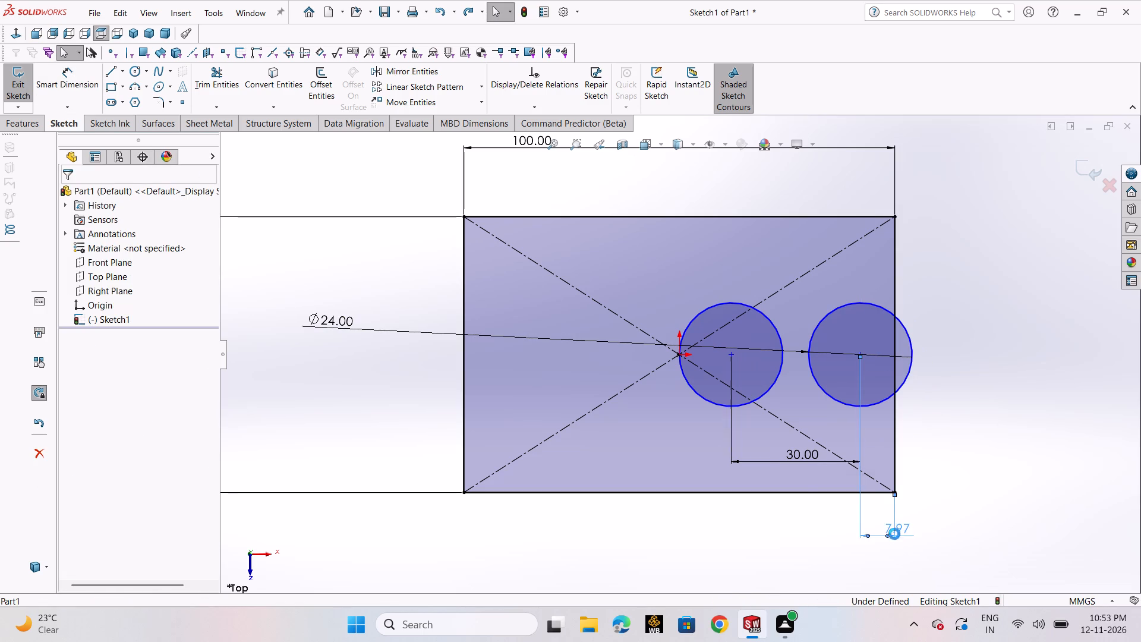
pyautogui.press('2')
pyautogui.press('0')
pyautogui.press('Return')
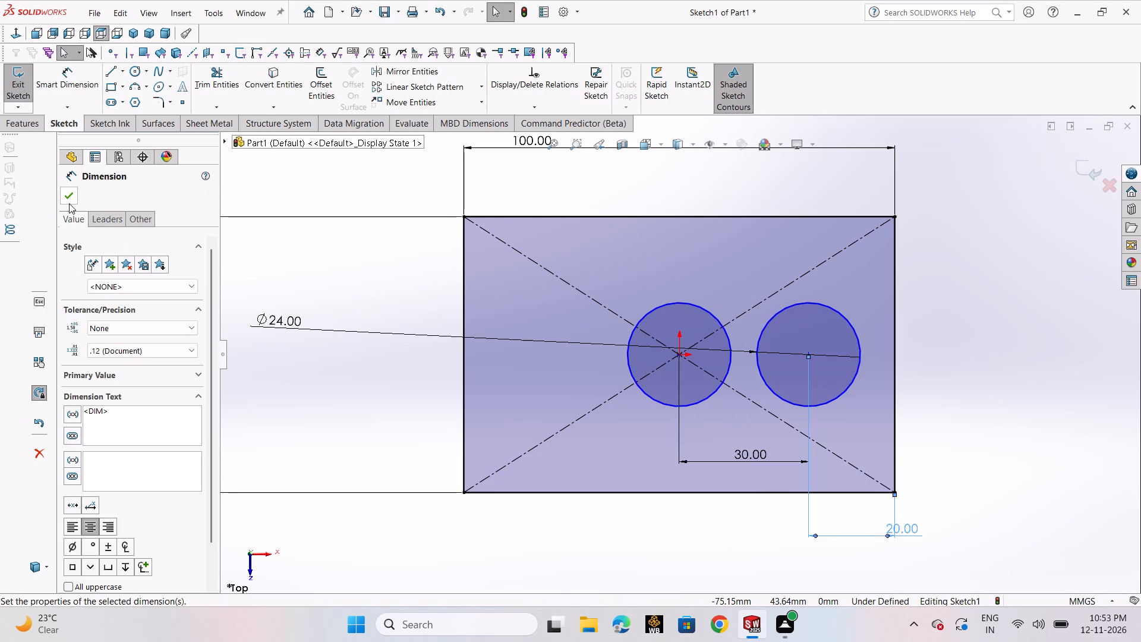
pyautogui.click(68, 202)
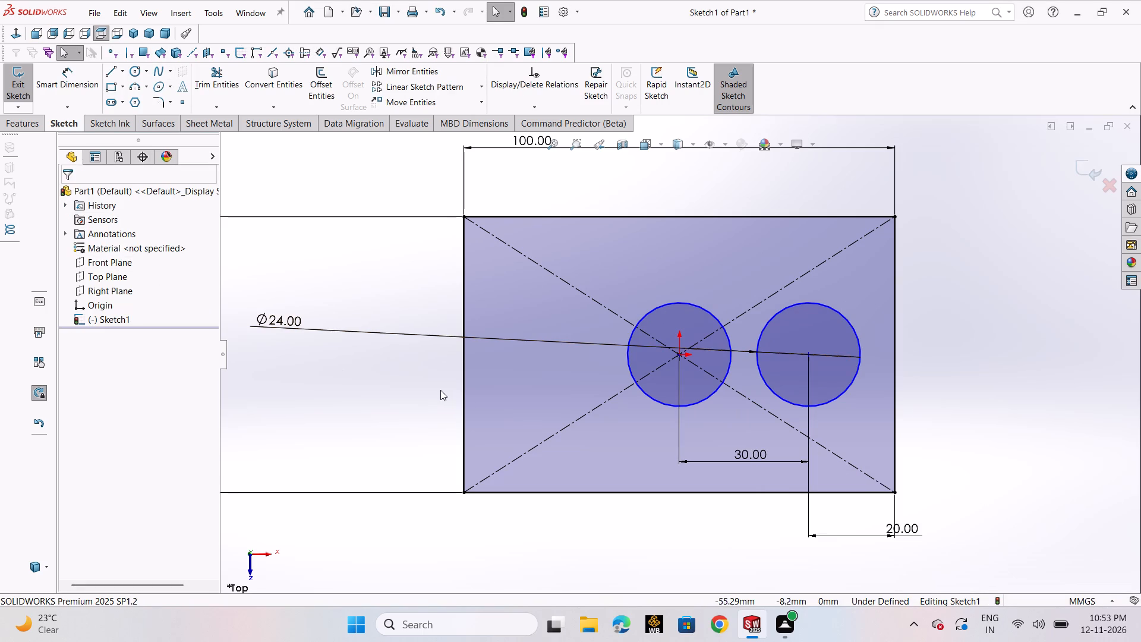
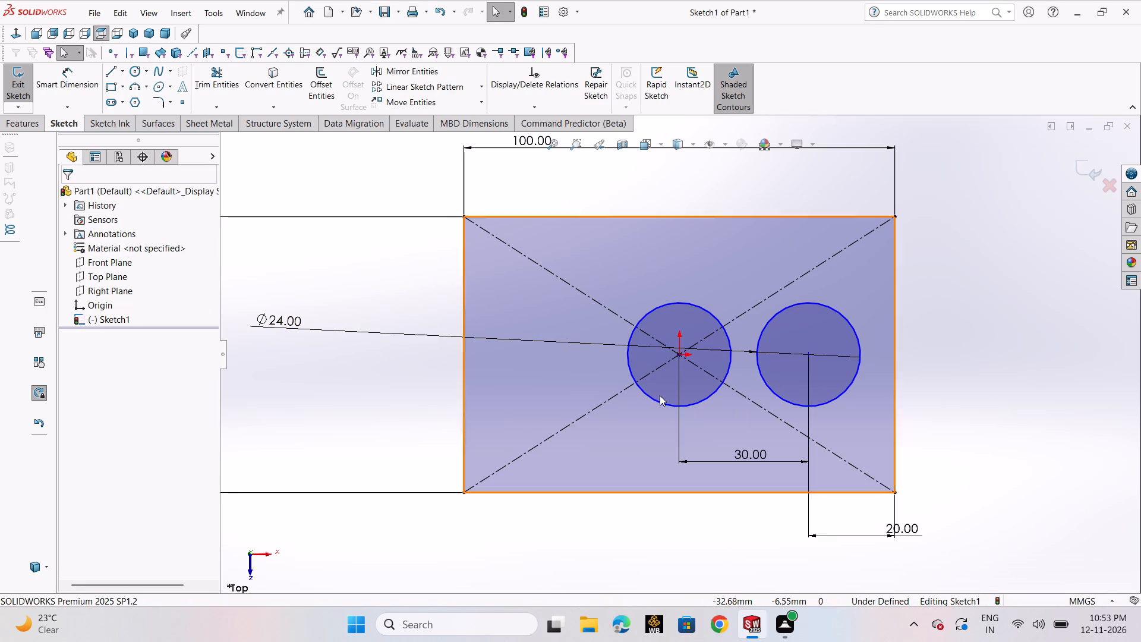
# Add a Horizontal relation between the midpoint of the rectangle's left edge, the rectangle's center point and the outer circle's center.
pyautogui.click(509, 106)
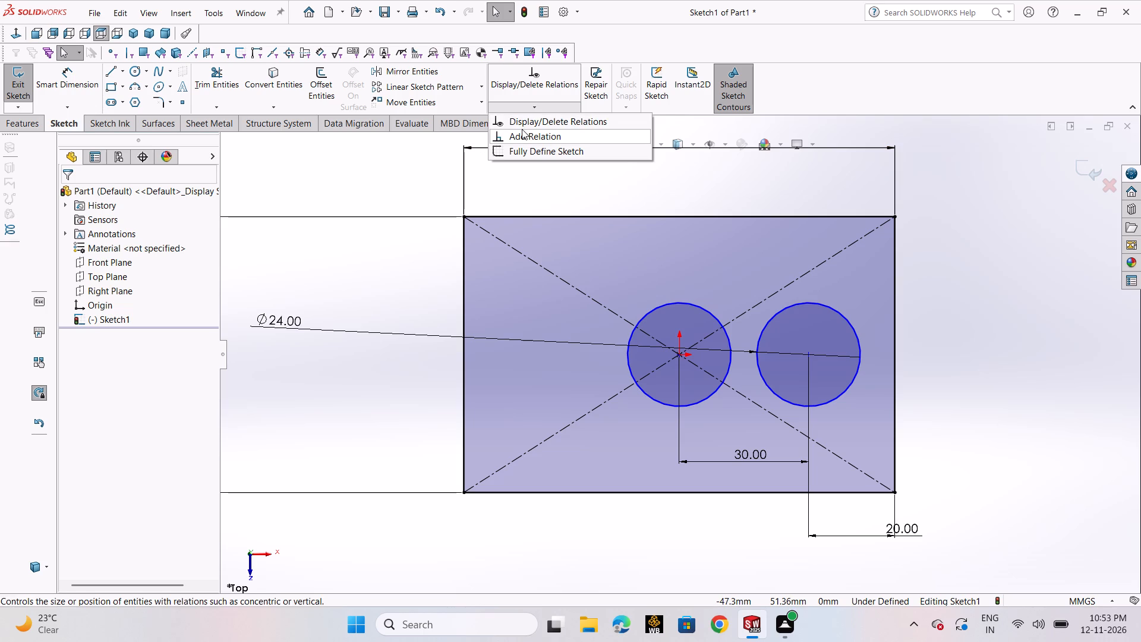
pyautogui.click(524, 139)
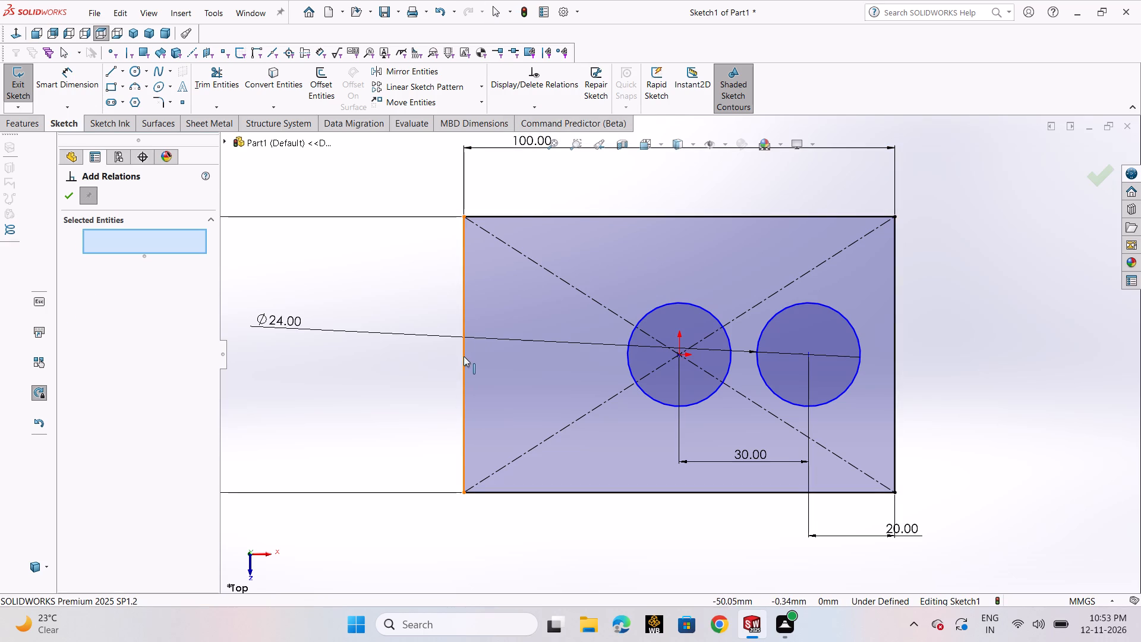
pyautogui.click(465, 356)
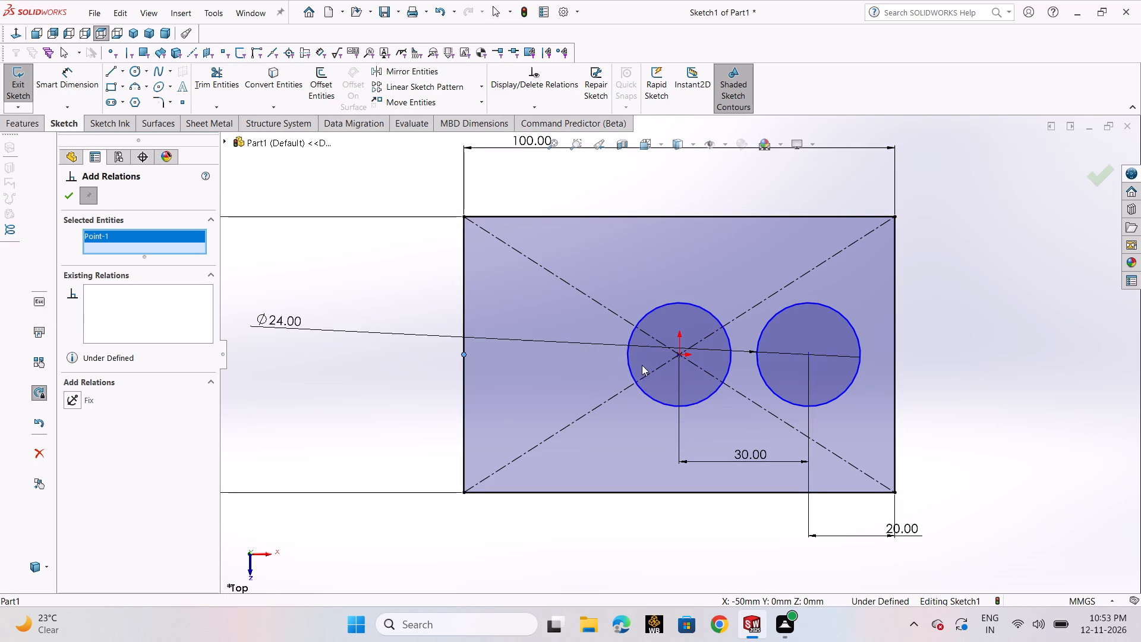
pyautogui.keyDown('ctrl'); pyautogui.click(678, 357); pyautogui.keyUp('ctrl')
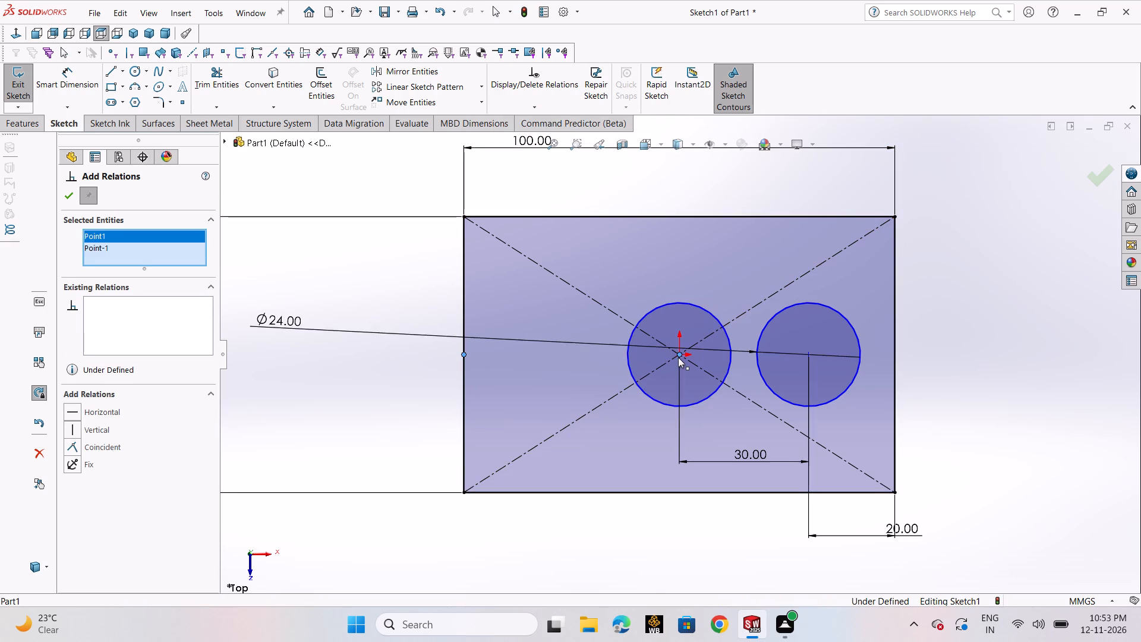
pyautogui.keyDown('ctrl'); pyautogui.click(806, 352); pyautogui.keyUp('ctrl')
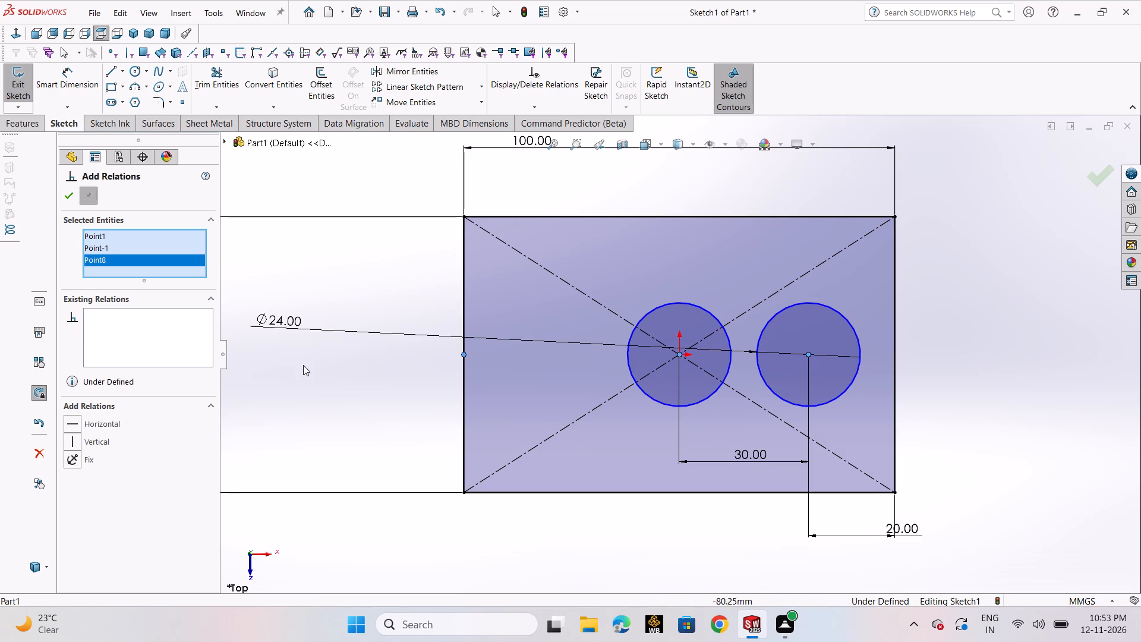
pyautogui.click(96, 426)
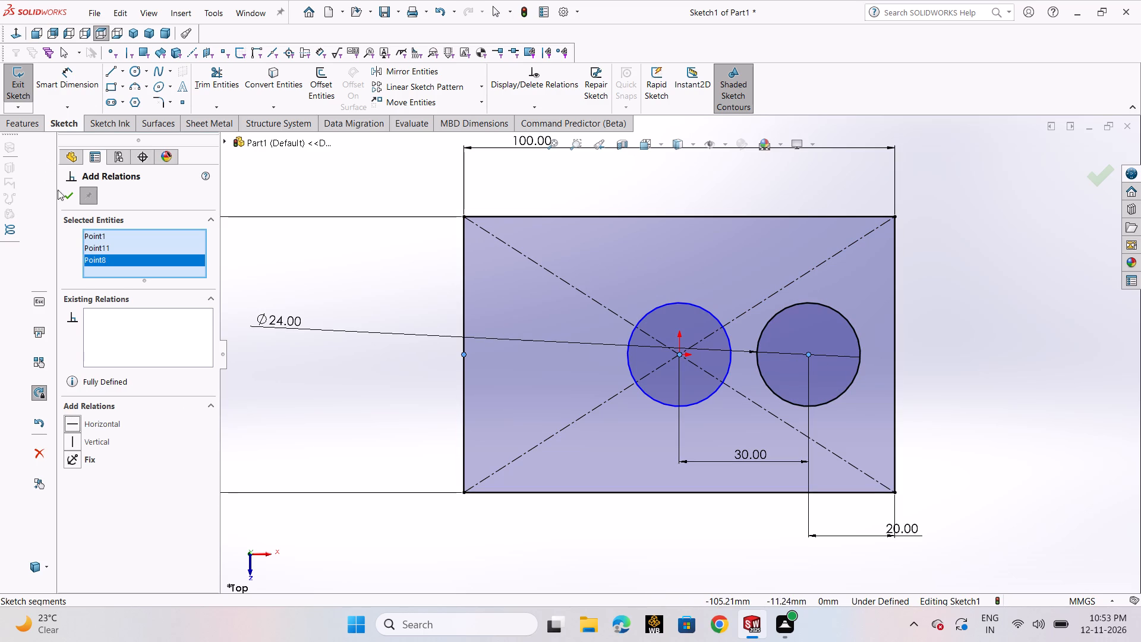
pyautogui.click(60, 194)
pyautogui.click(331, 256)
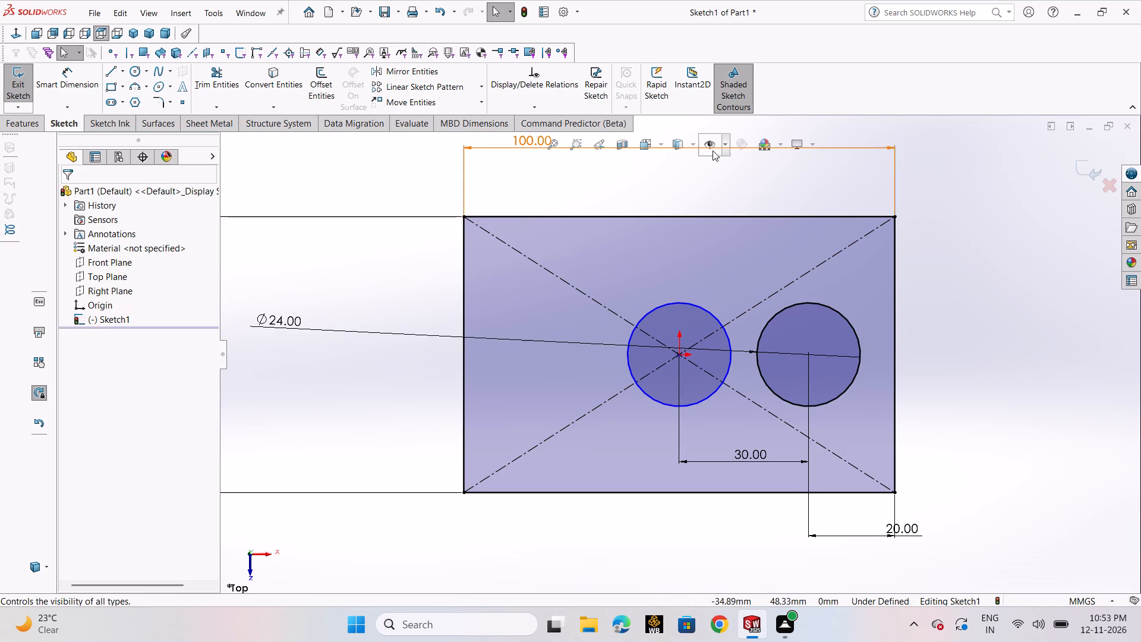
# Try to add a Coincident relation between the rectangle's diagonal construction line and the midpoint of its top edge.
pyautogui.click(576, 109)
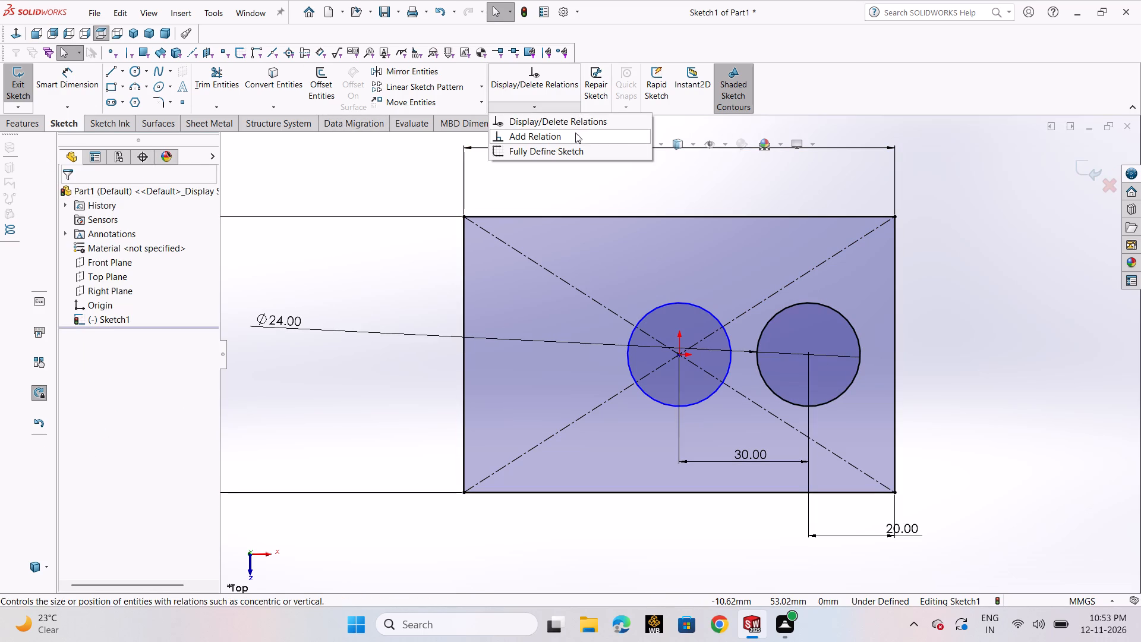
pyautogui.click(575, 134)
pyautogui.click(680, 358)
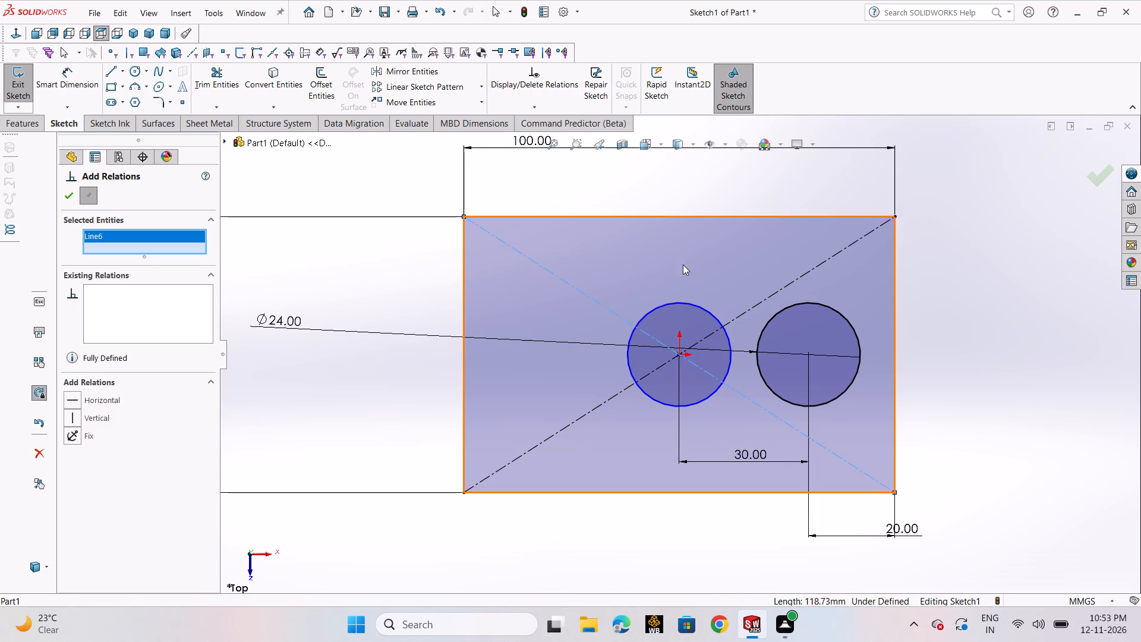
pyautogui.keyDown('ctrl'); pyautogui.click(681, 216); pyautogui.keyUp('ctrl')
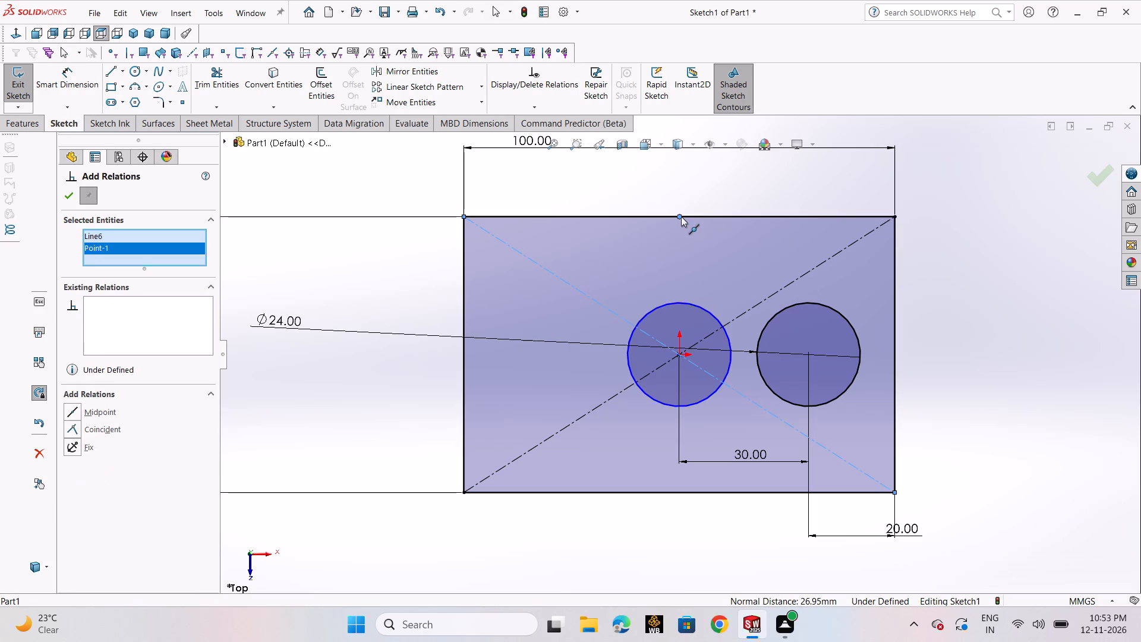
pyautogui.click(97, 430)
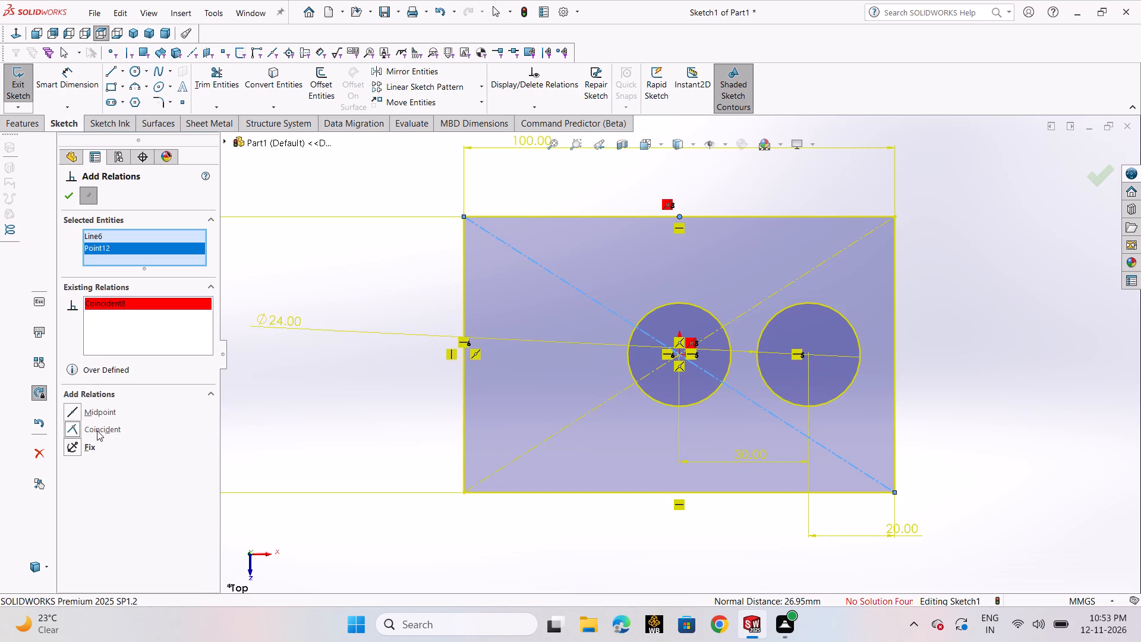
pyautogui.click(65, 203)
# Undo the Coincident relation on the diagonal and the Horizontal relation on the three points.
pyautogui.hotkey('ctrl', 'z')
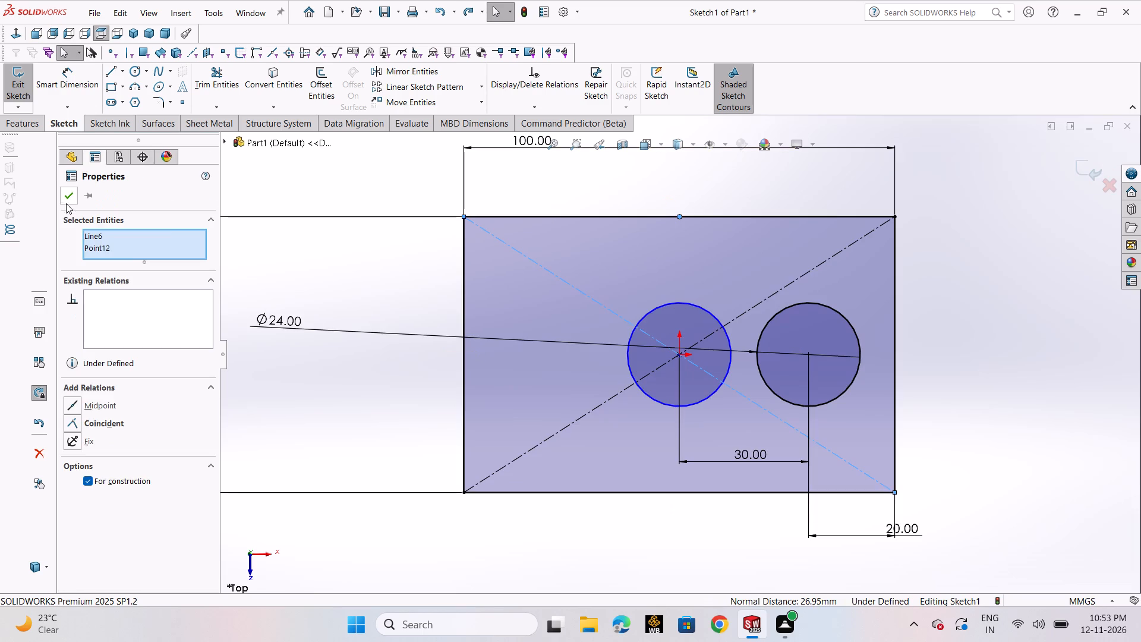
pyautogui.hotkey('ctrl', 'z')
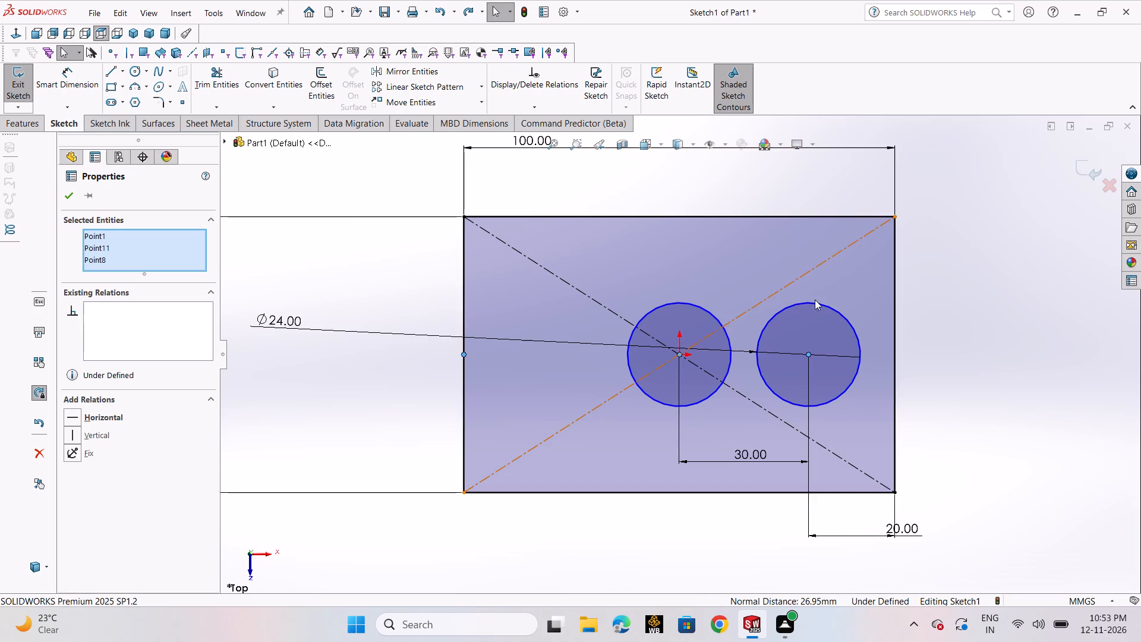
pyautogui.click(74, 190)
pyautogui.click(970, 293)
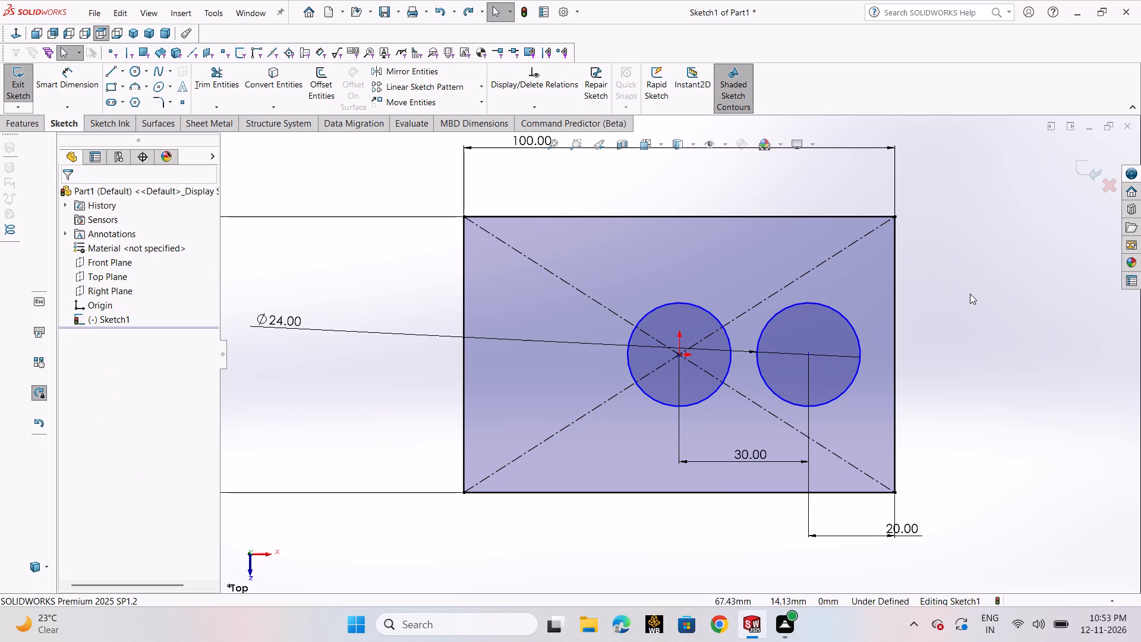
# Exit the sketch and extrude the rectangle with its two circular holes as a Blind boss 10 mm thick.
pyautogui.click(1089, 171)
pyautogui.scroll(2, 984, 314)
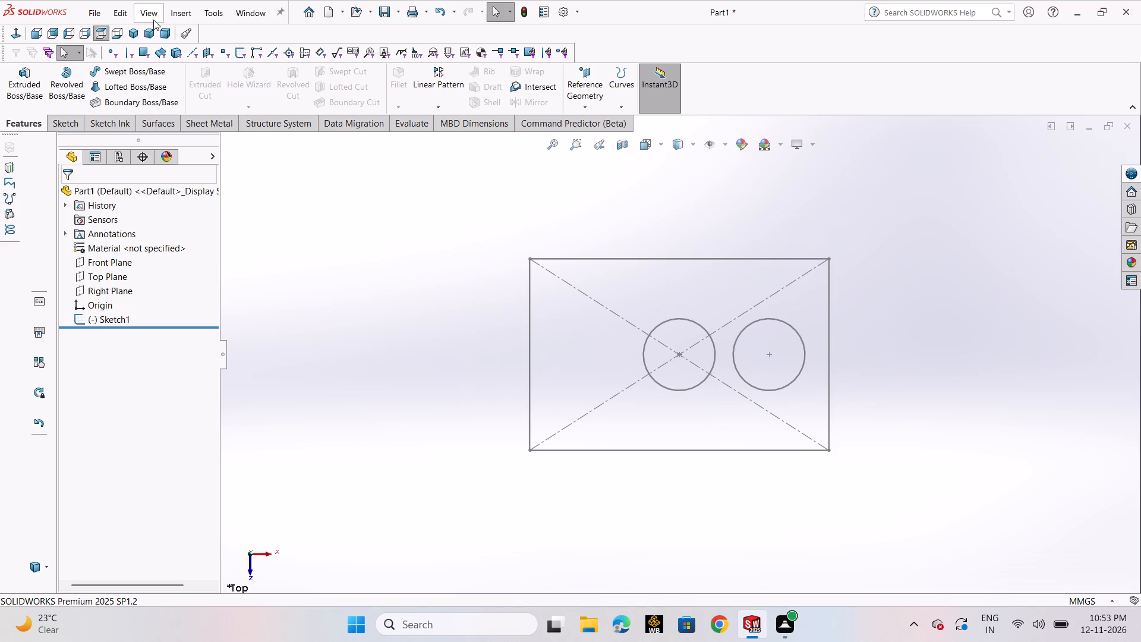
pyautogui.click(36, 88)
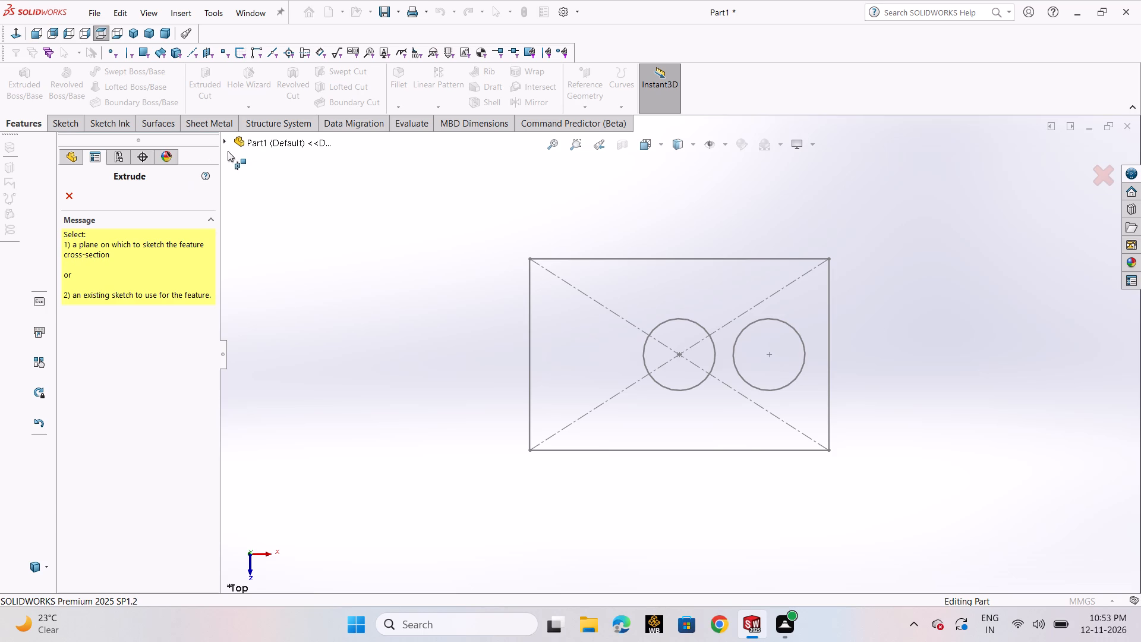
pyautogui.click(225, 142)
pyautogui.click(277, 270)
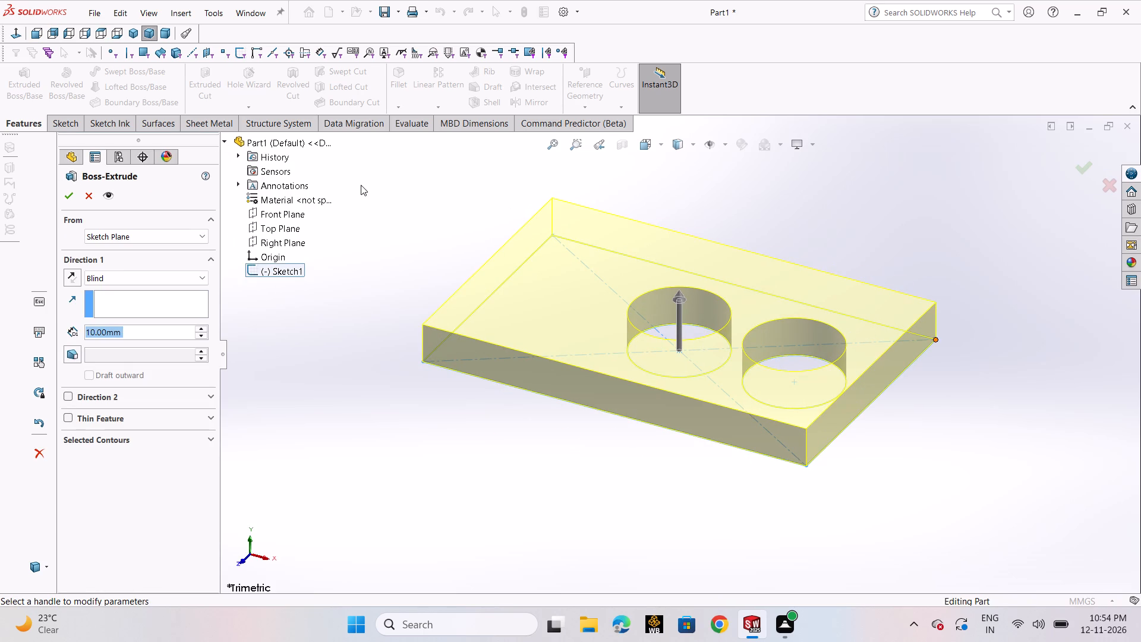
pyautogui.click(74, 200)
pyautogui.click(345, 274)
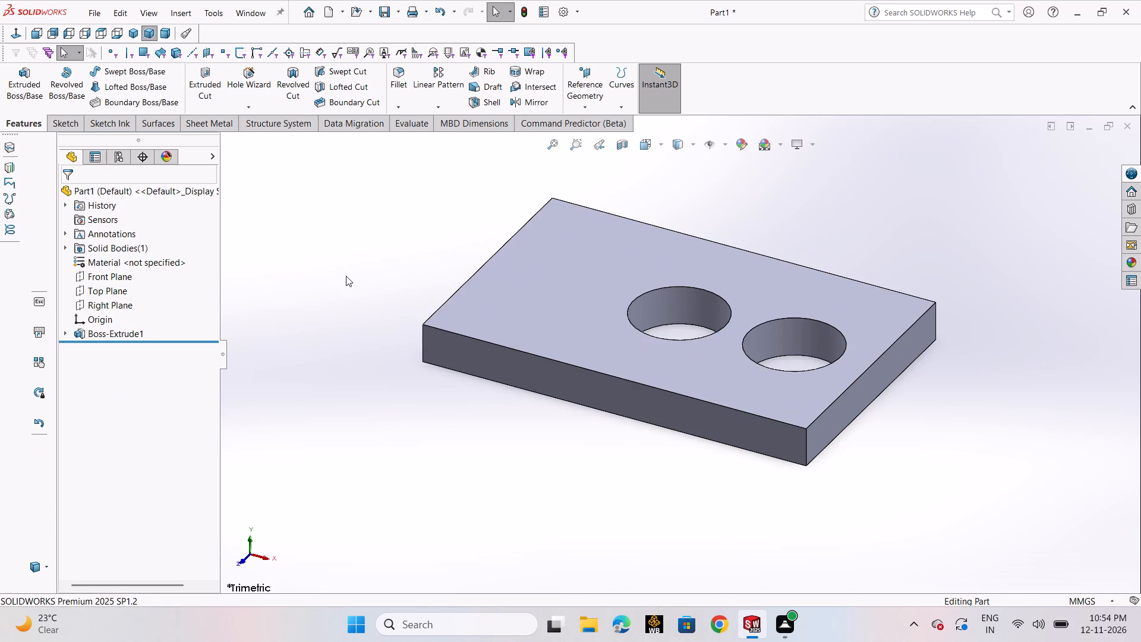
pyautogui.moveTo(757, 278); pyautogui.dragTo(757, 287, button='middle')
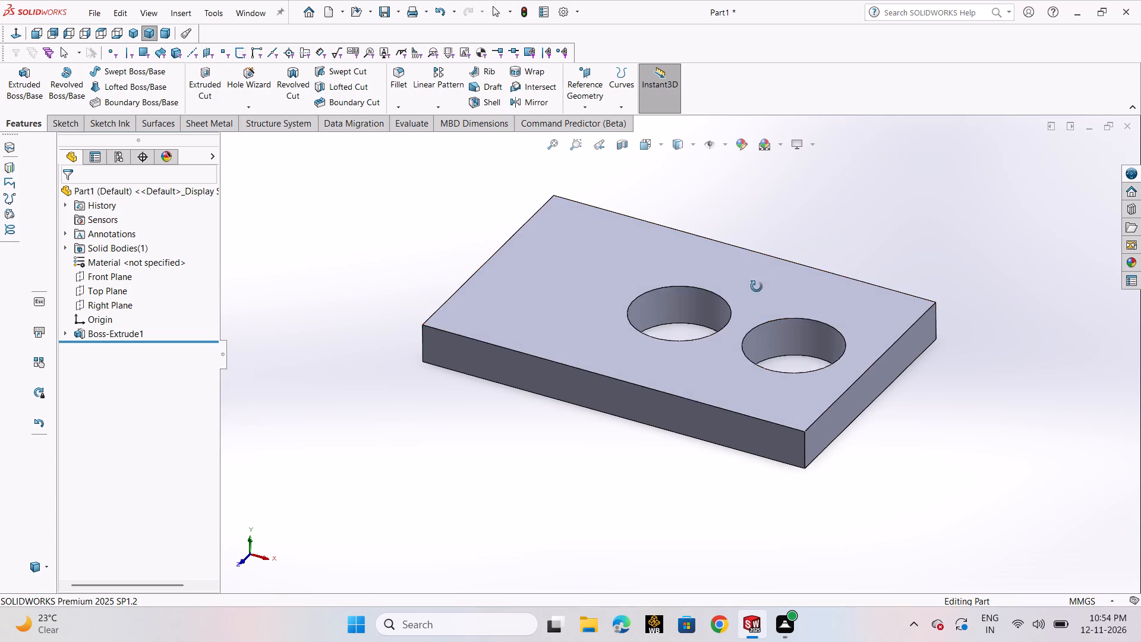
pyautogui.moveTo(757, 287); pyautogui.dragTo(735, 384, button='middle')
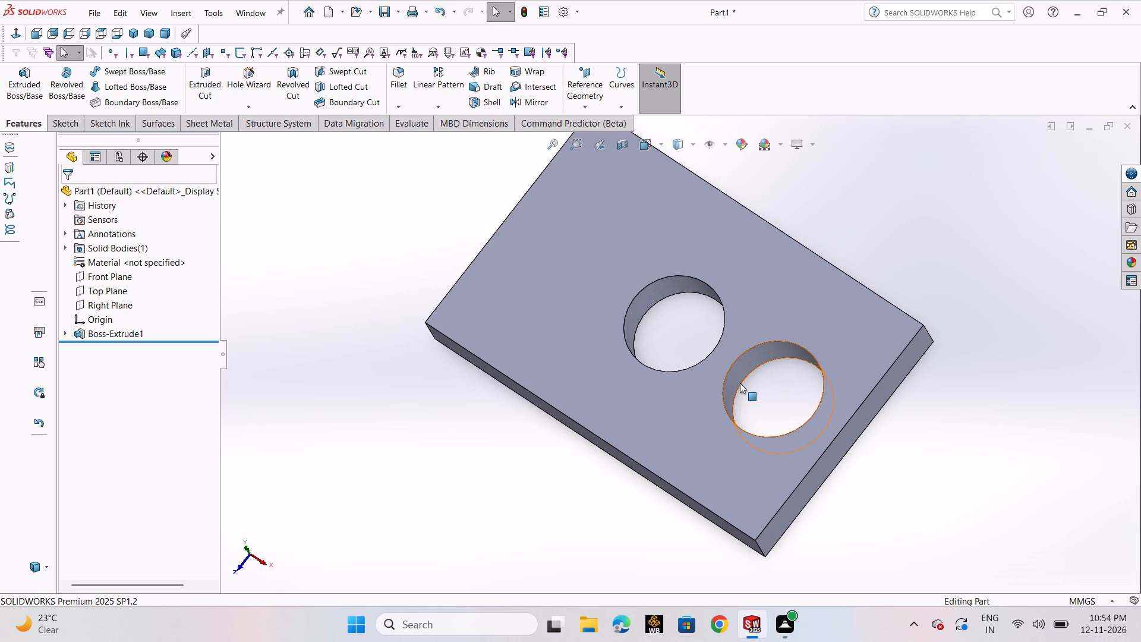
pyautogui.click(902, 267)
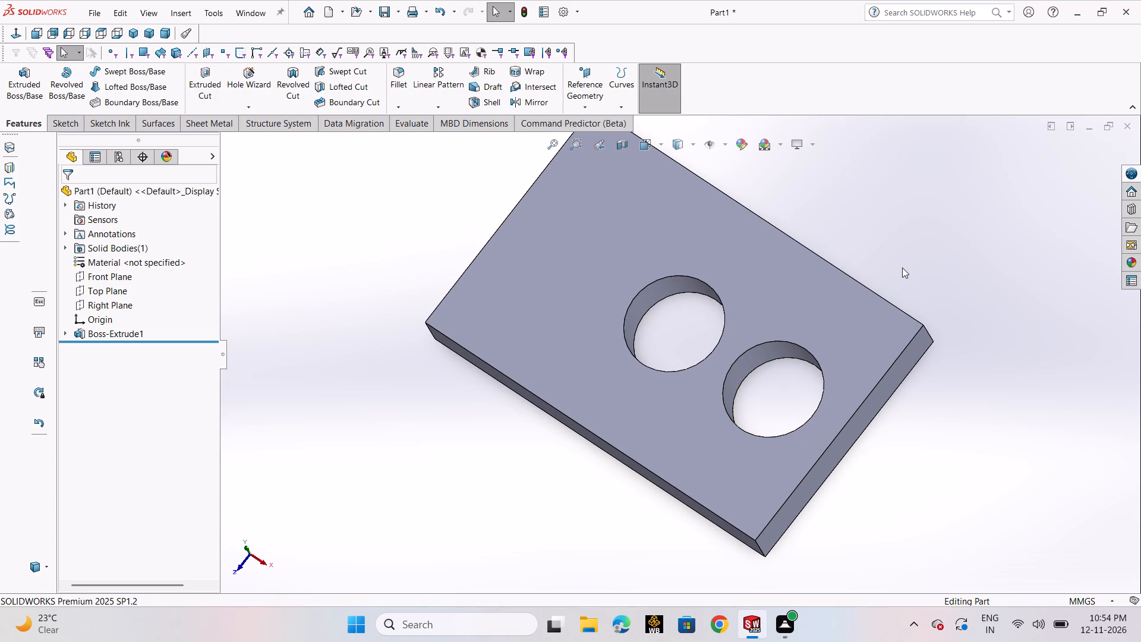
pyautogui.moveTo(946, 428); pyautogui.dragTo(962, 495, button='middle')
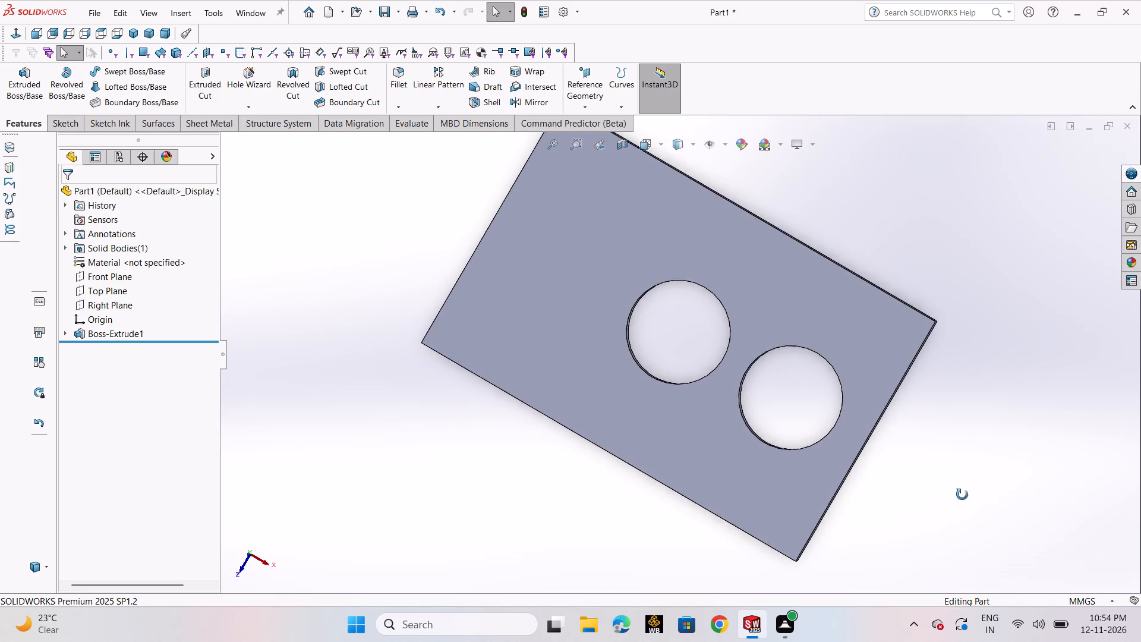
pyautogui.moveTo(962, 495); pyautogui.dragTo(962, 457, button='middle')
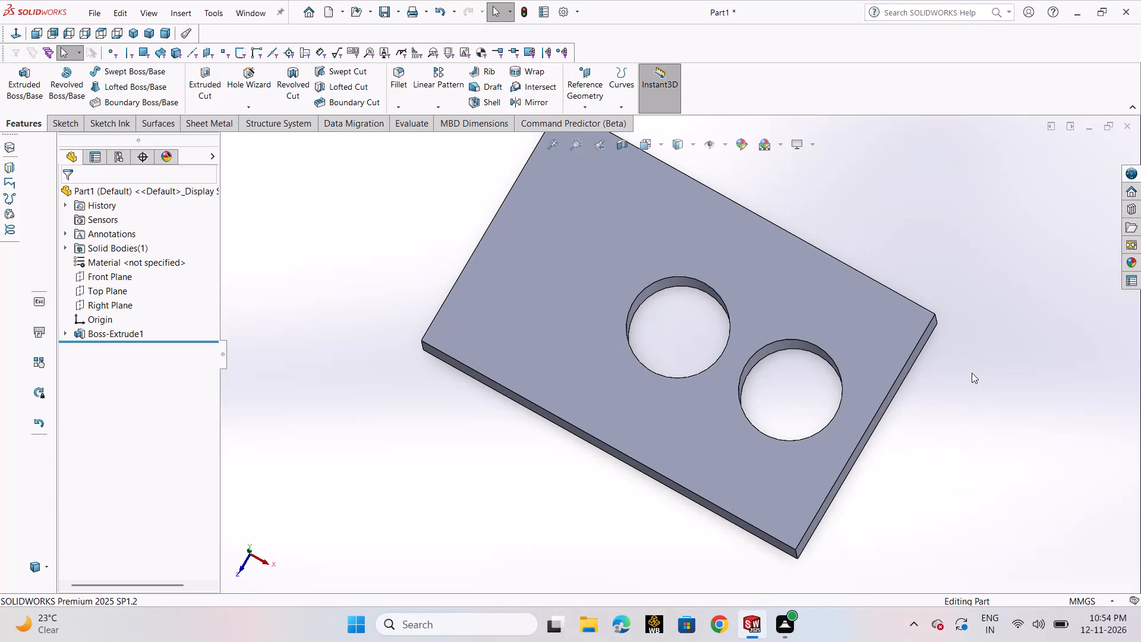
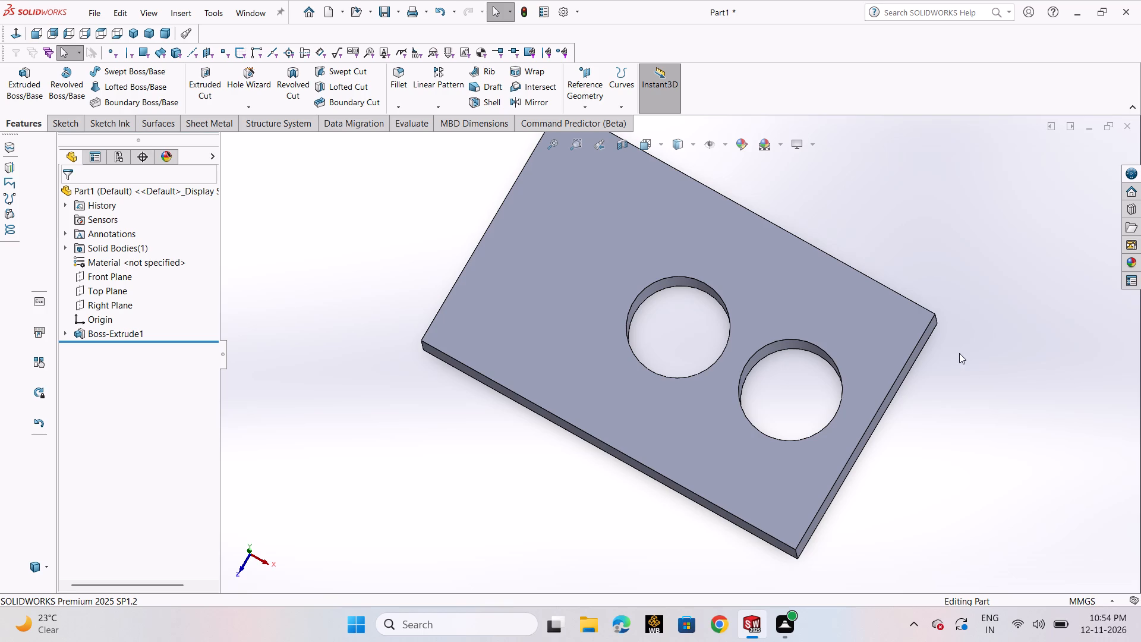
# Start a sketch on the plate's top face and draw a full-height corner rectangle about 13 mm wide along its left edge.
pyautogui.click(636, 234)
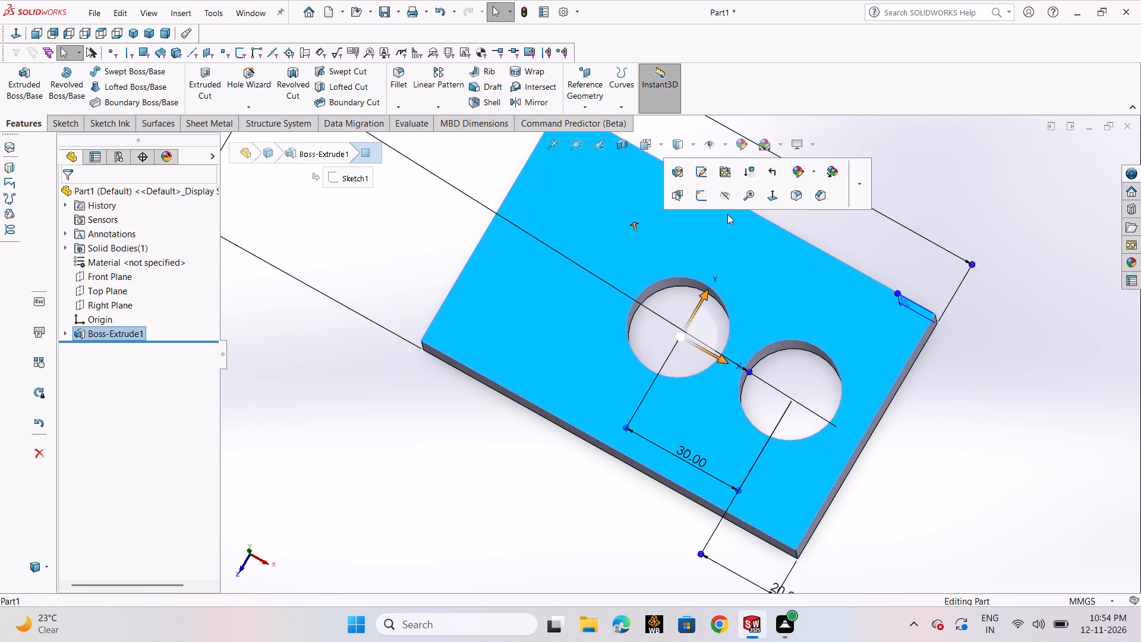
pyautogui.click(708, 200)
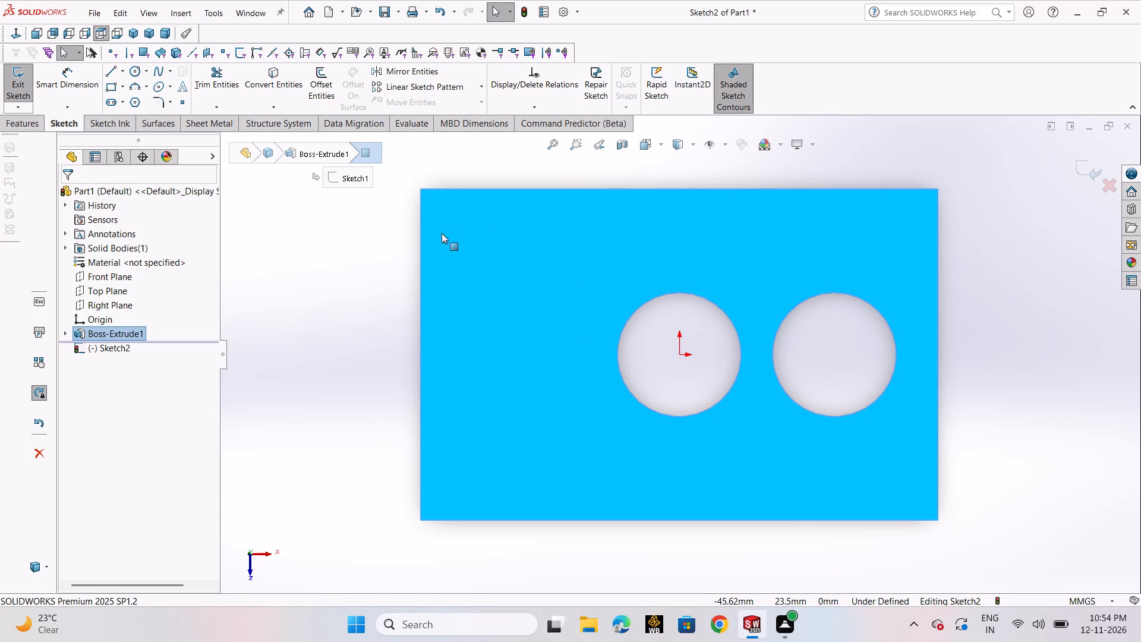
pyautogui.click(412, 224)
pyautogui.click(105, 89)
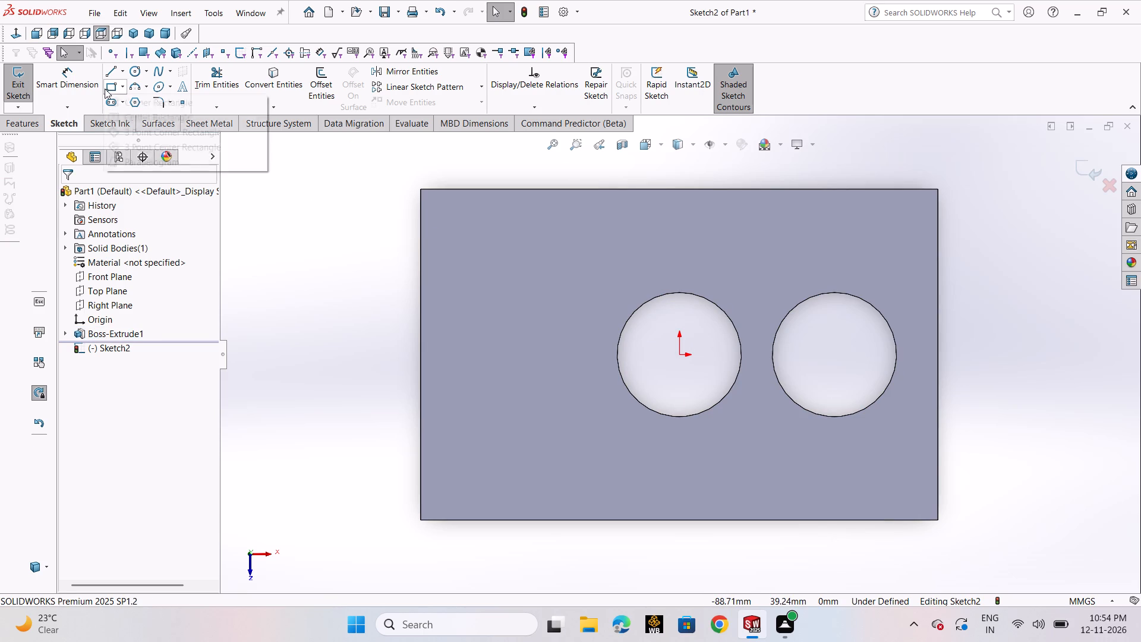
pyautogui.click(127, 106)
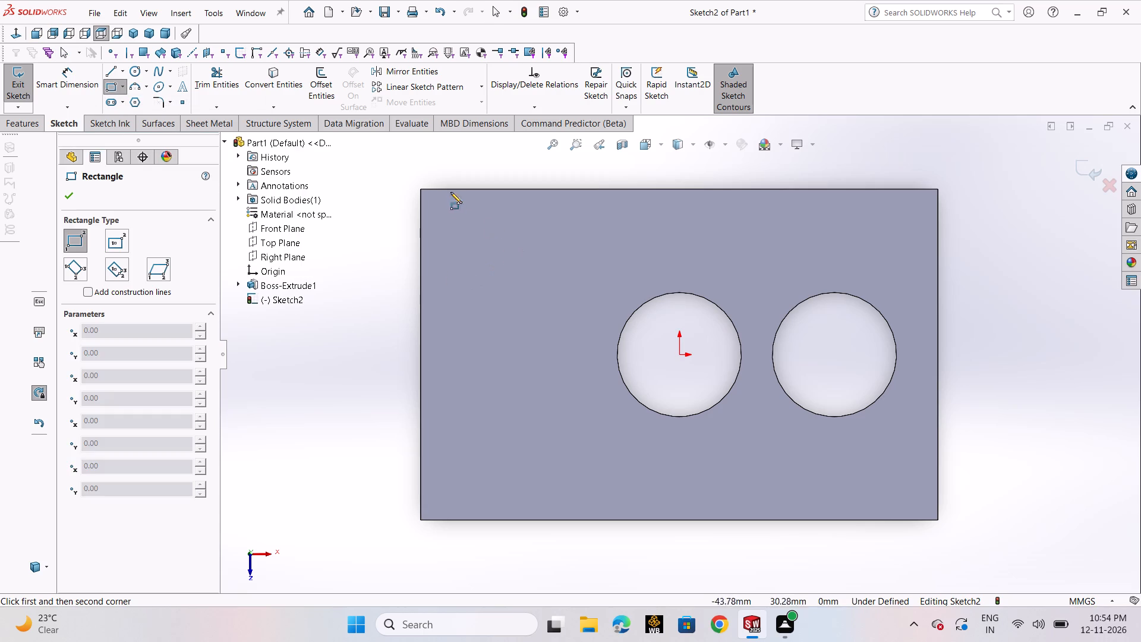
pyautogui.click(423, 190)
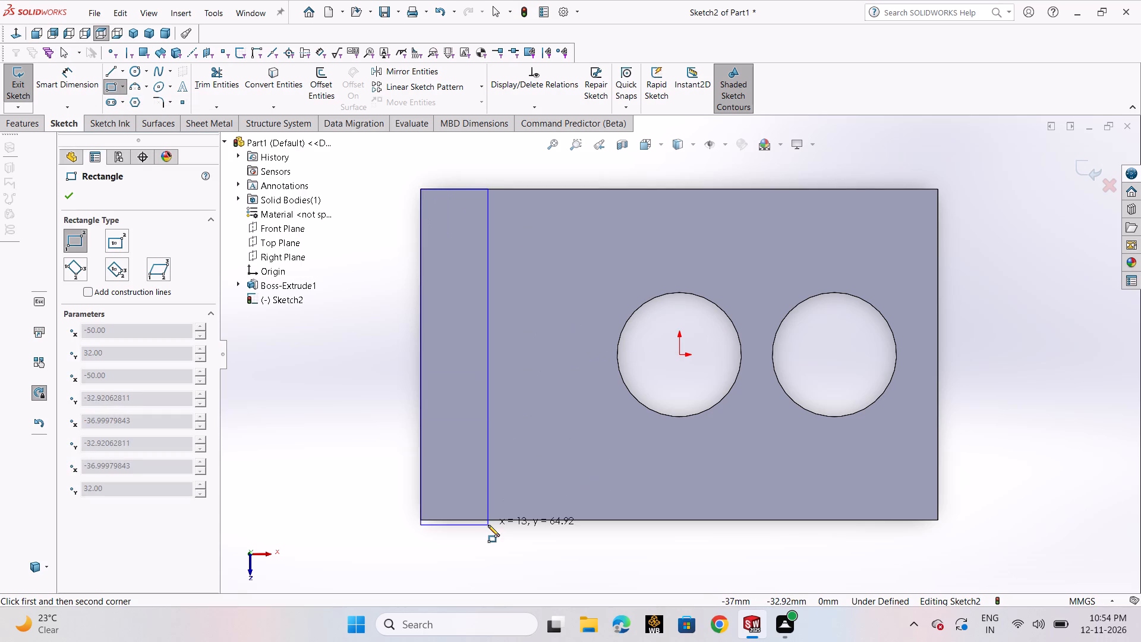
pyautogui.click(487, 523)
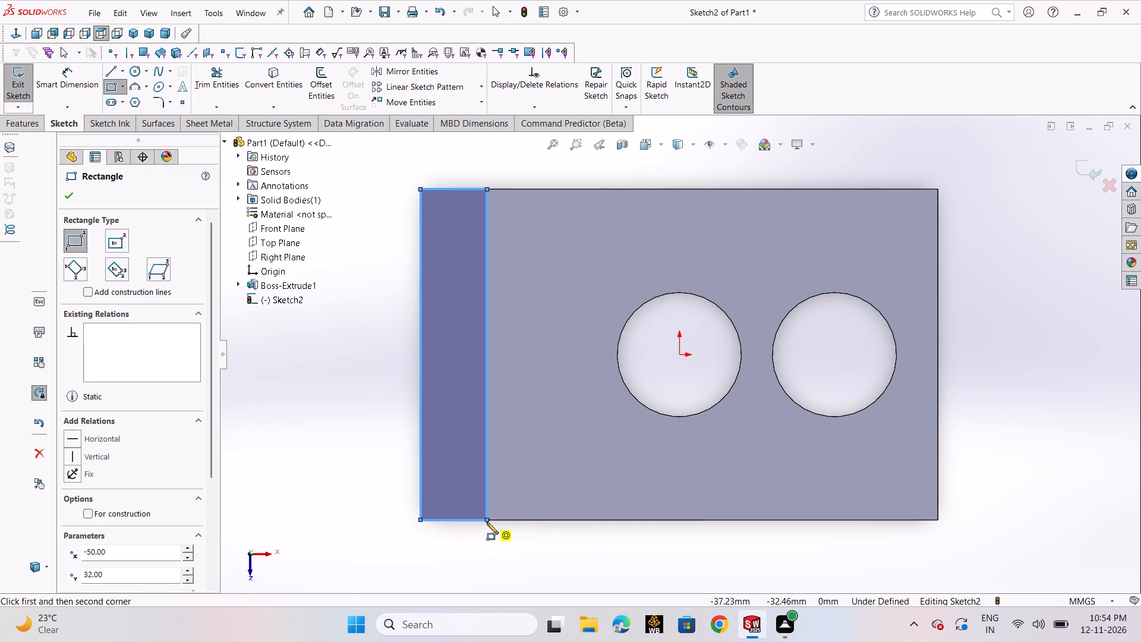
pyautogui.rightClick(488, 543)
pyautogui.click(510, 524)
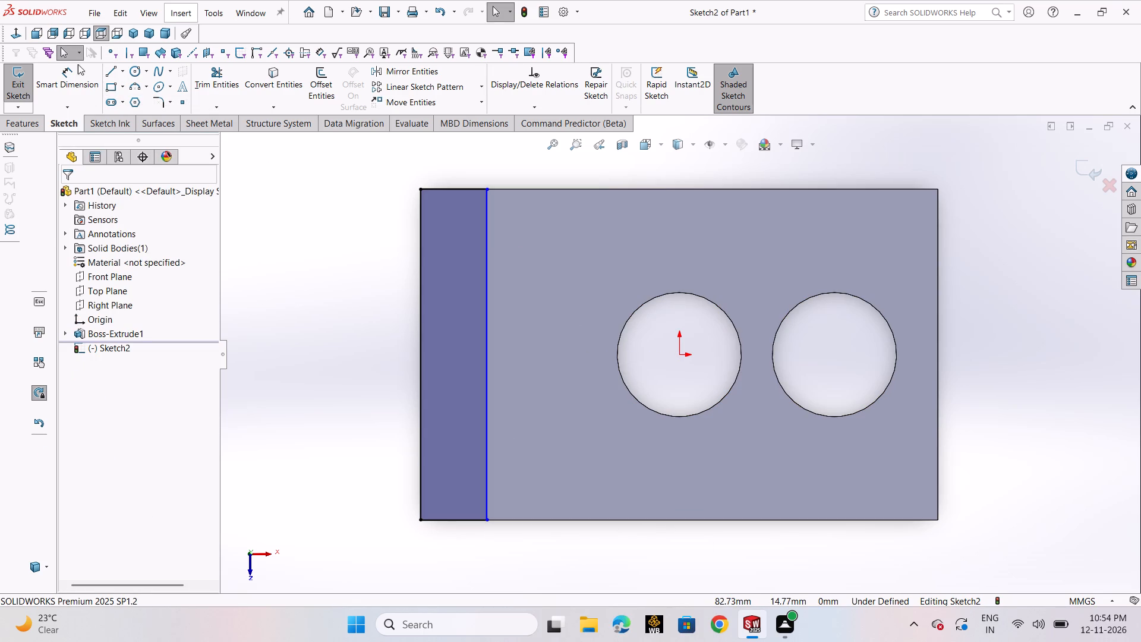
# Dimension the width of the new rectangle using its top edge.
pyautogui.click(67, 89)
pyautogui.click(455, 192)
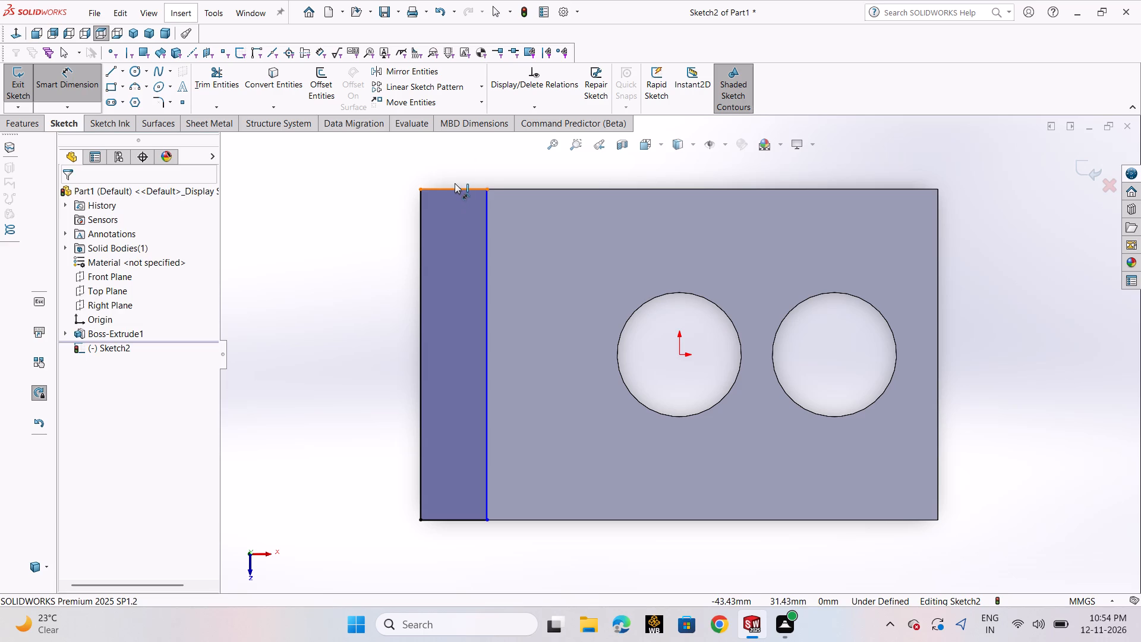
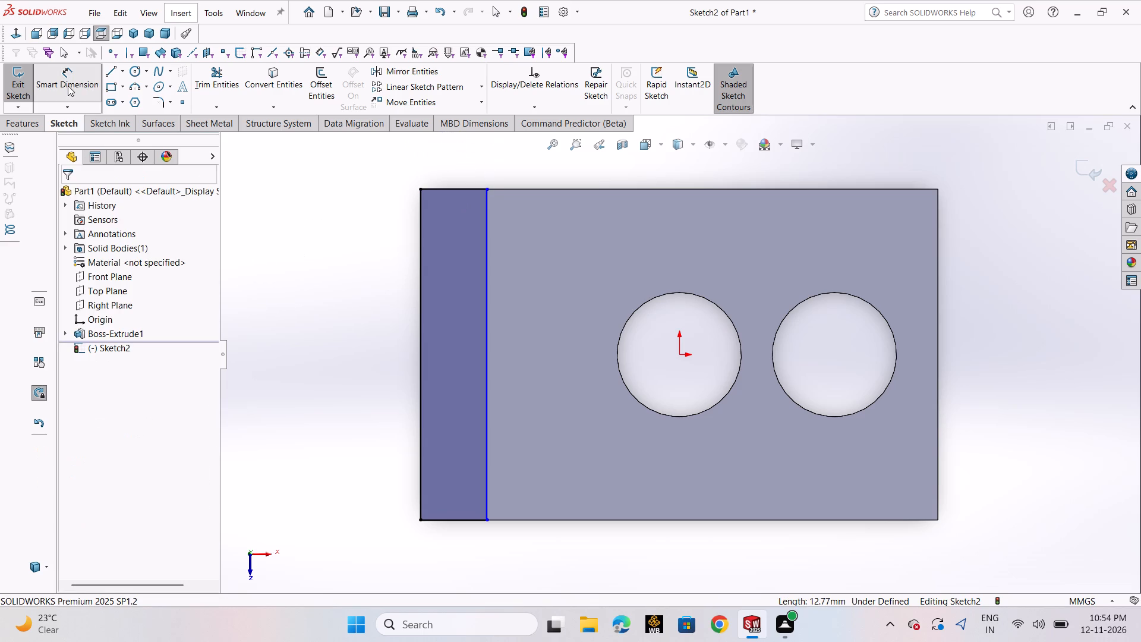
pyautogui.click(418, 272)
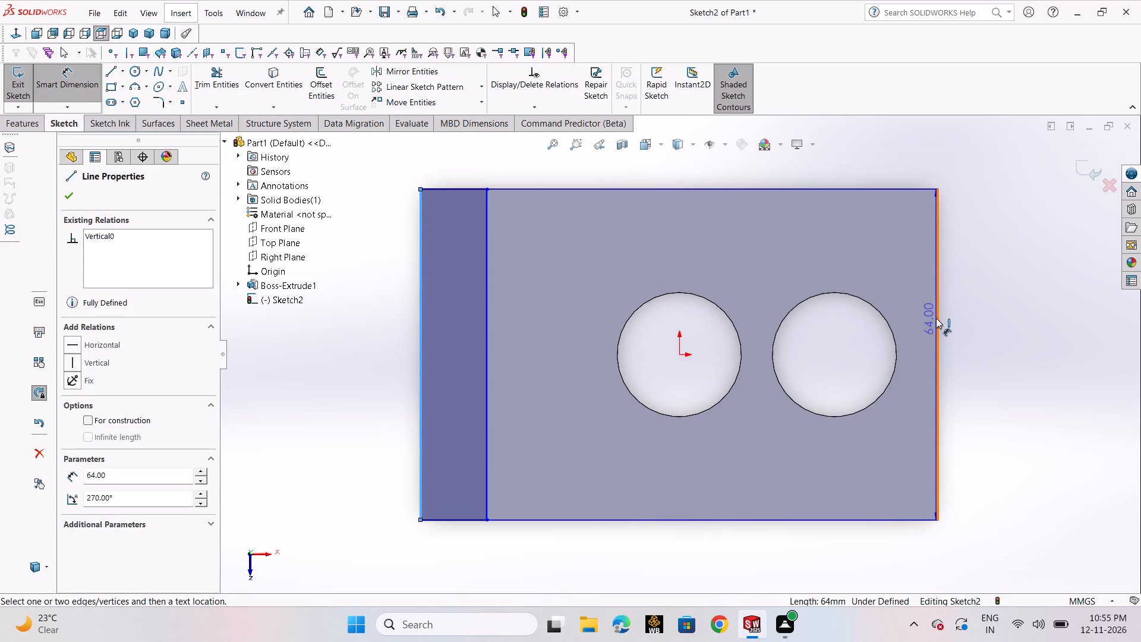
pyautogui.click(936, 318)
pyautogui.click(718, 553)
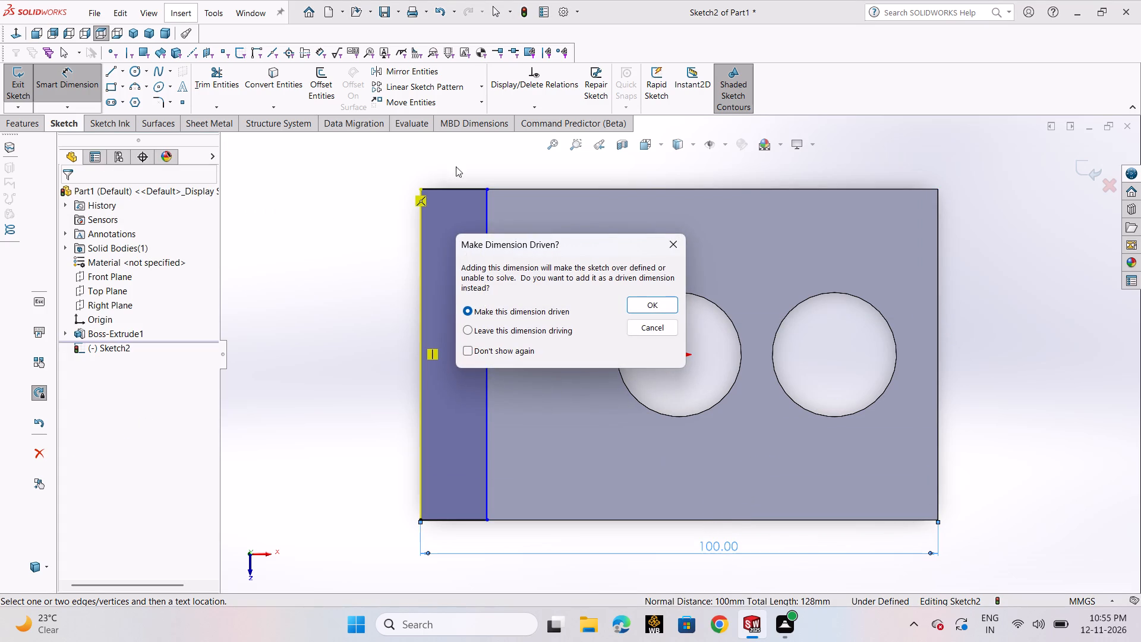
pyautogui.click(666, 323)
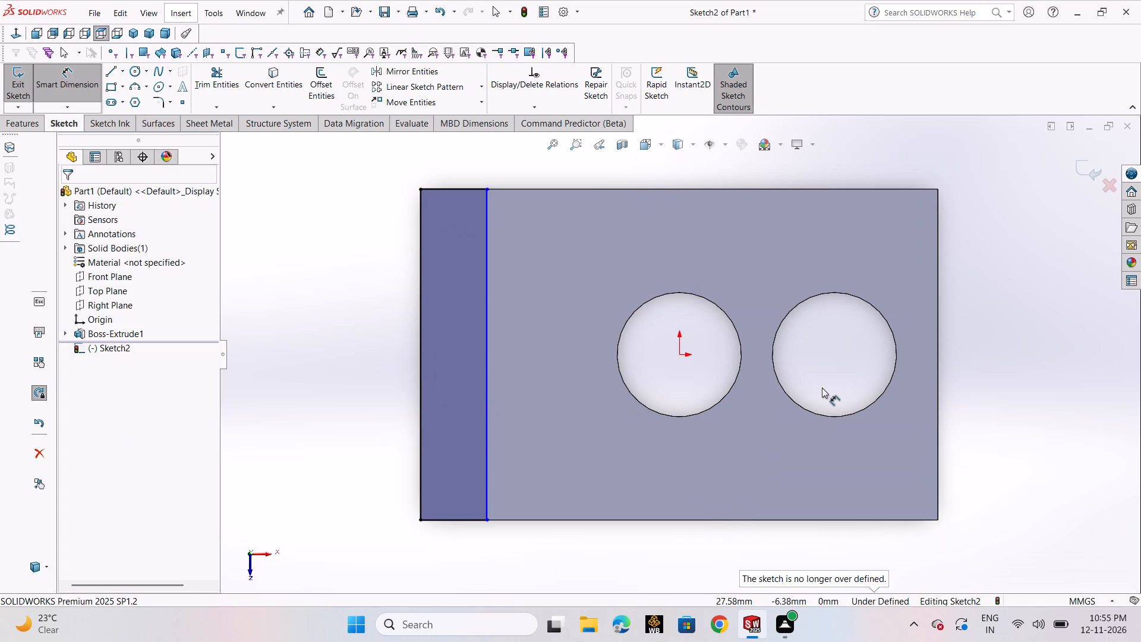
# Exit the strip sketch and set the base plate's extrusion depth to 12 mm.
pyautogui.scroll(2, 834, 342)
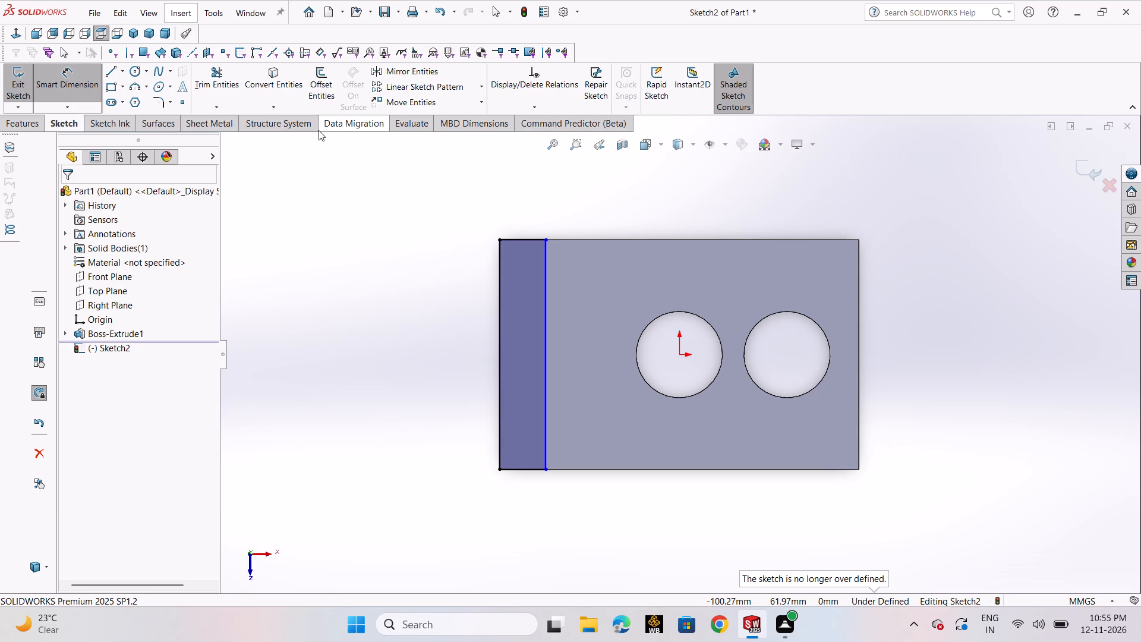
pyautogui.click(103, 333)
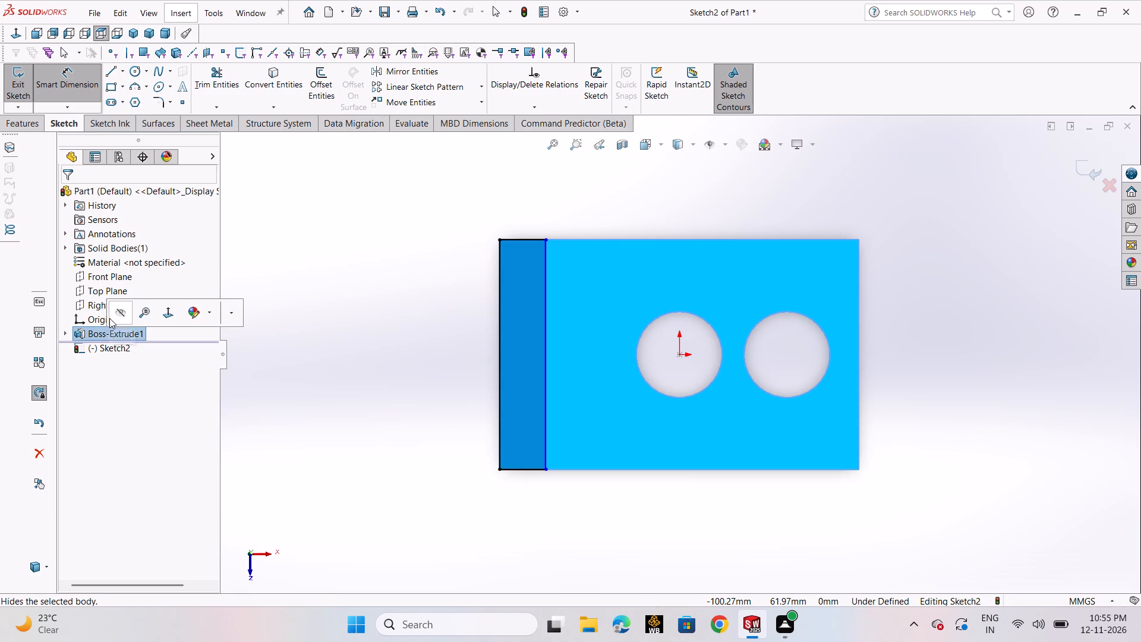
pyautogui.click(1083, 177)
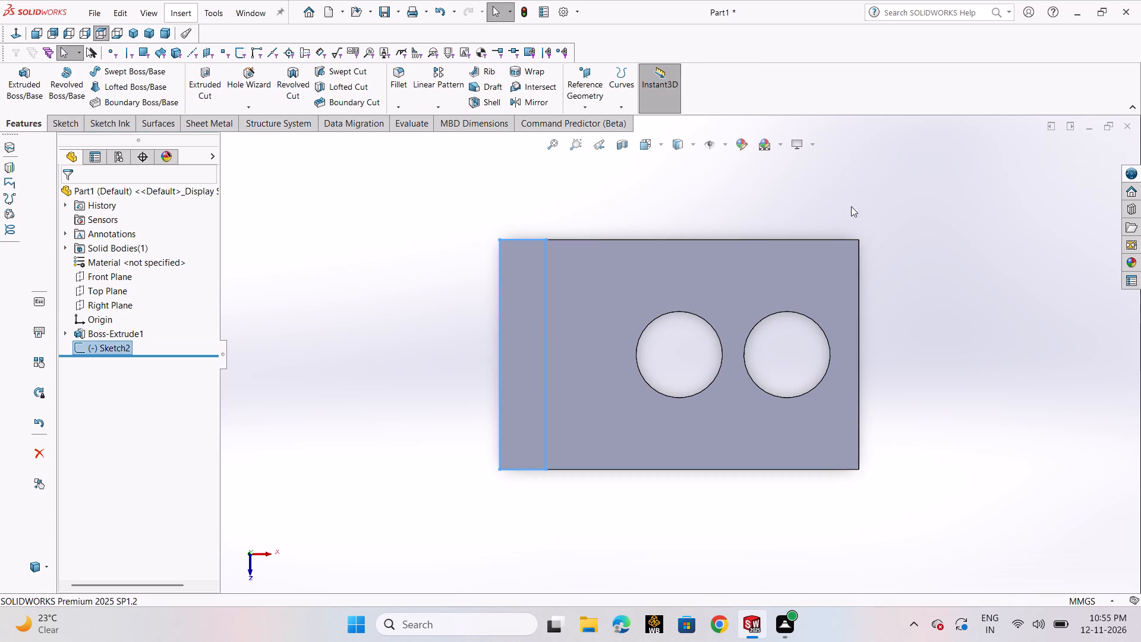
pyautogui.click(135, 336)
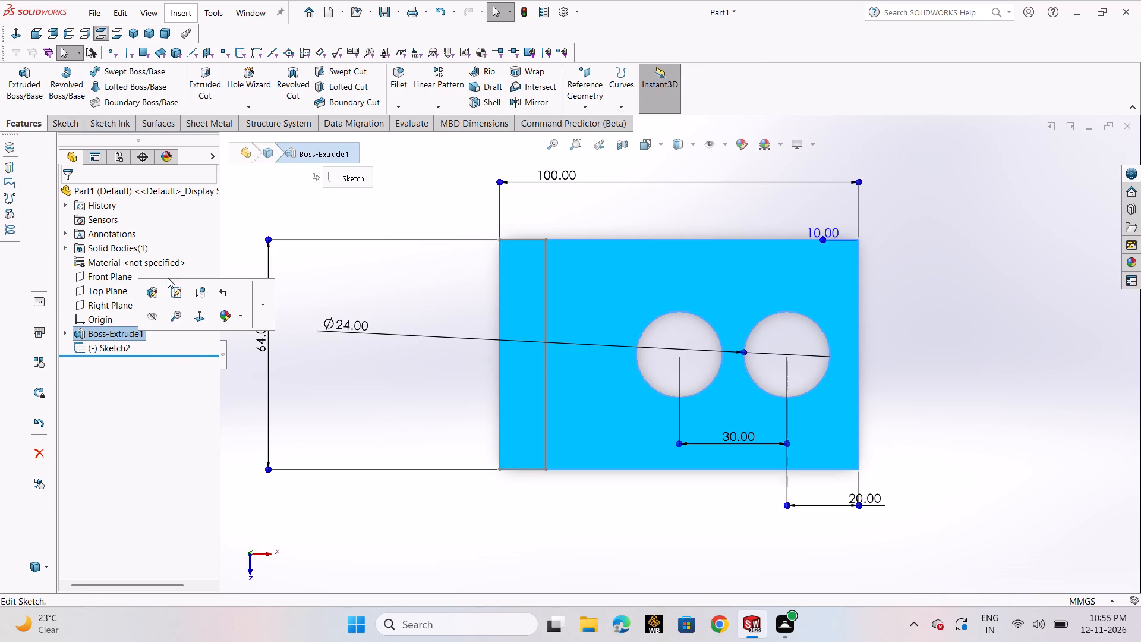
pyautogui.click(161, 291)
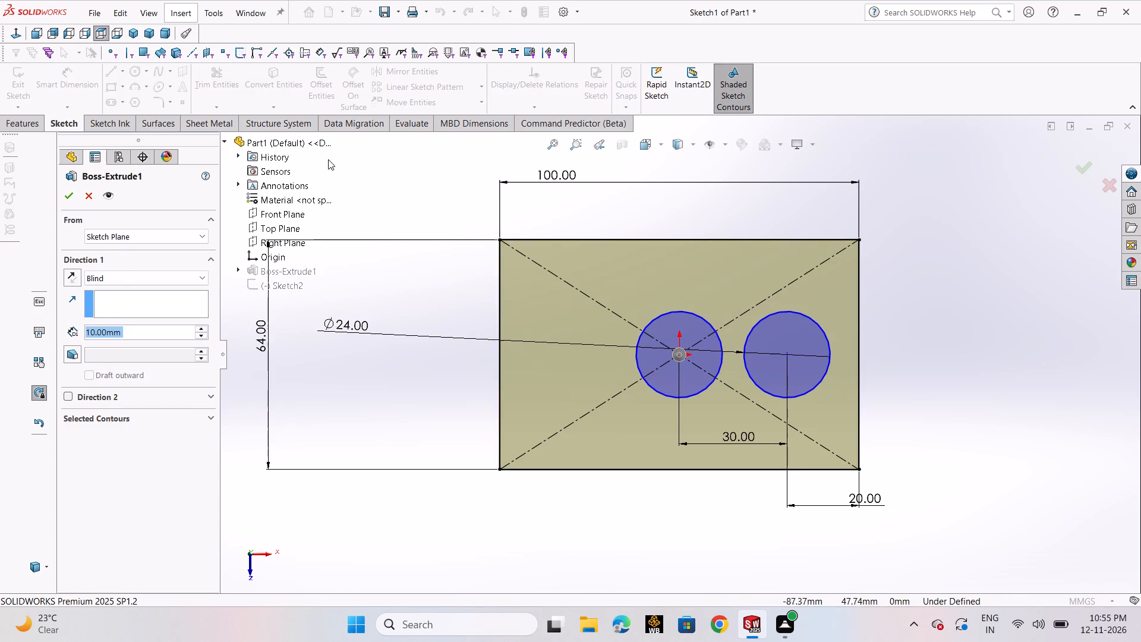
pyautogui.write('12')
pyautogui.press('Return')
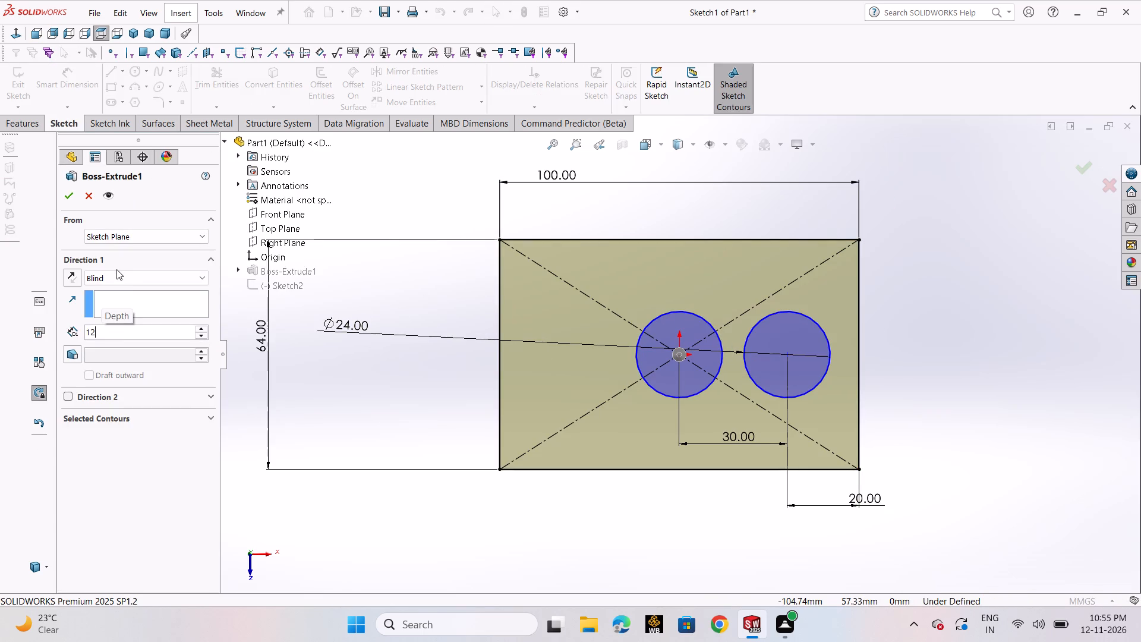
pyautogui.click(74, 203)
pyautogui.click(993, 272)
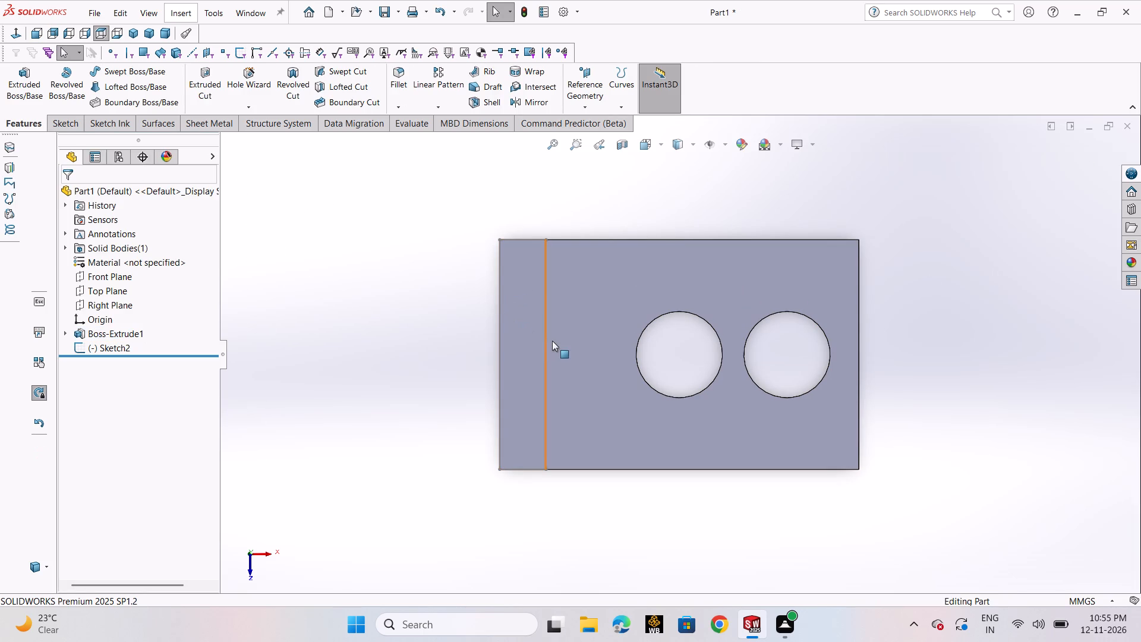
# Extrude the strip sketch upward from the plate by a blind depth of 58 mm, merged with the plate.
pyautogui.click(39, 91)
pyautogui.click(268, 300)
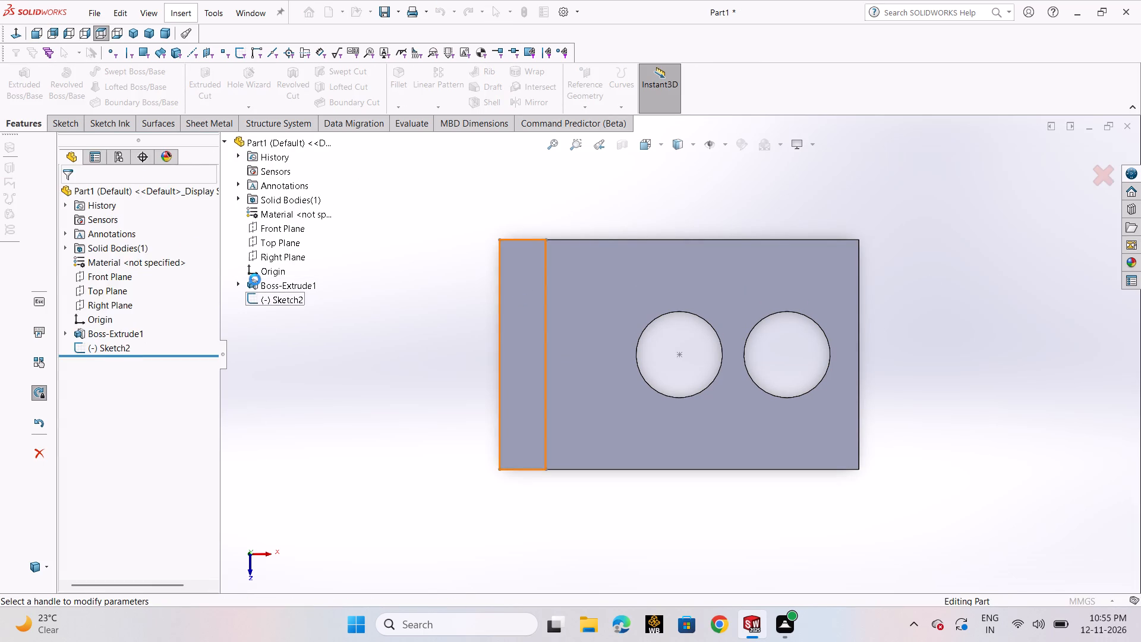
pyautogui.scroll(2, 375, 294)
pyautogui.moveTo(475, 339); pyautogui.dragTo(475, 340, button='middle')
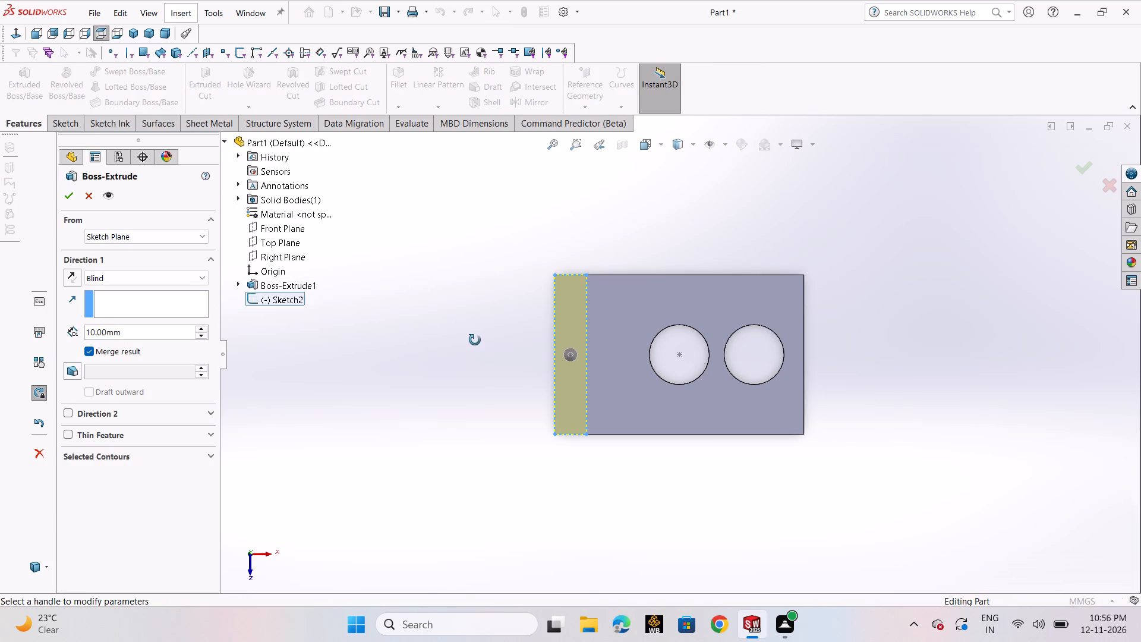
pyautogui.moveTo(475, 340); pyautogui.dragTo(464, 209, button='middle')
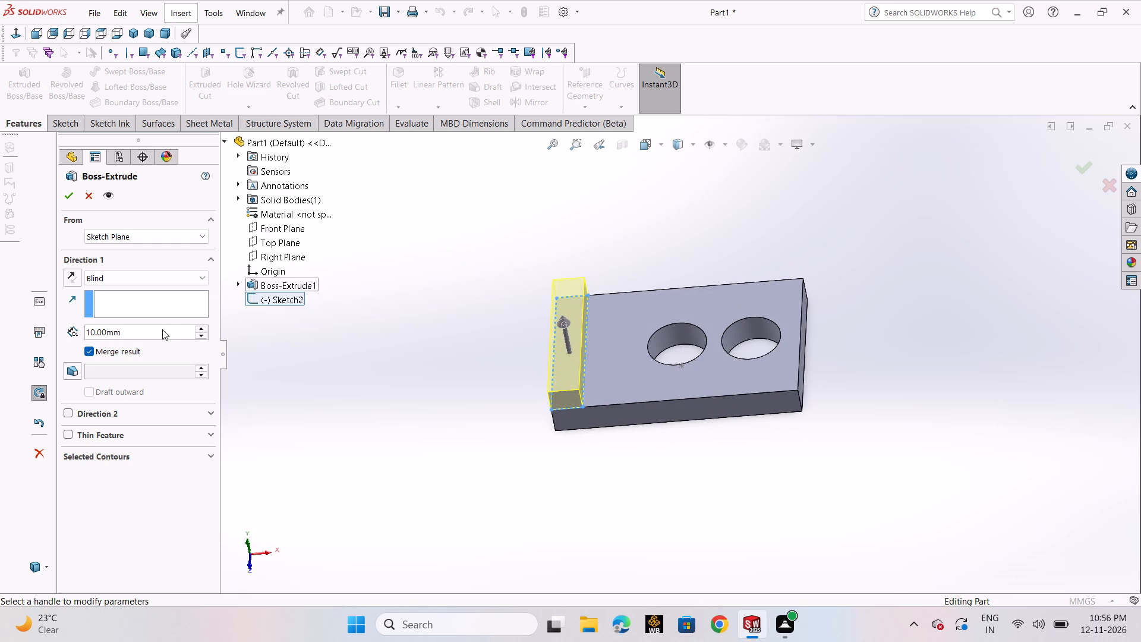
pyautogui.doubleClick(162, 330)
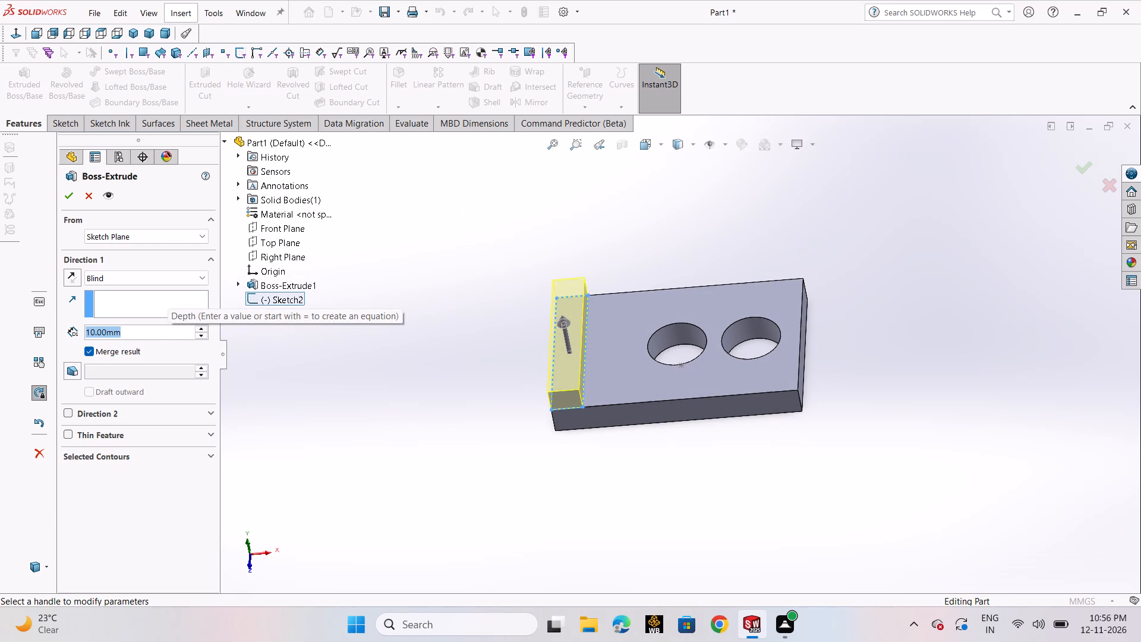
pyautogui.write('58')
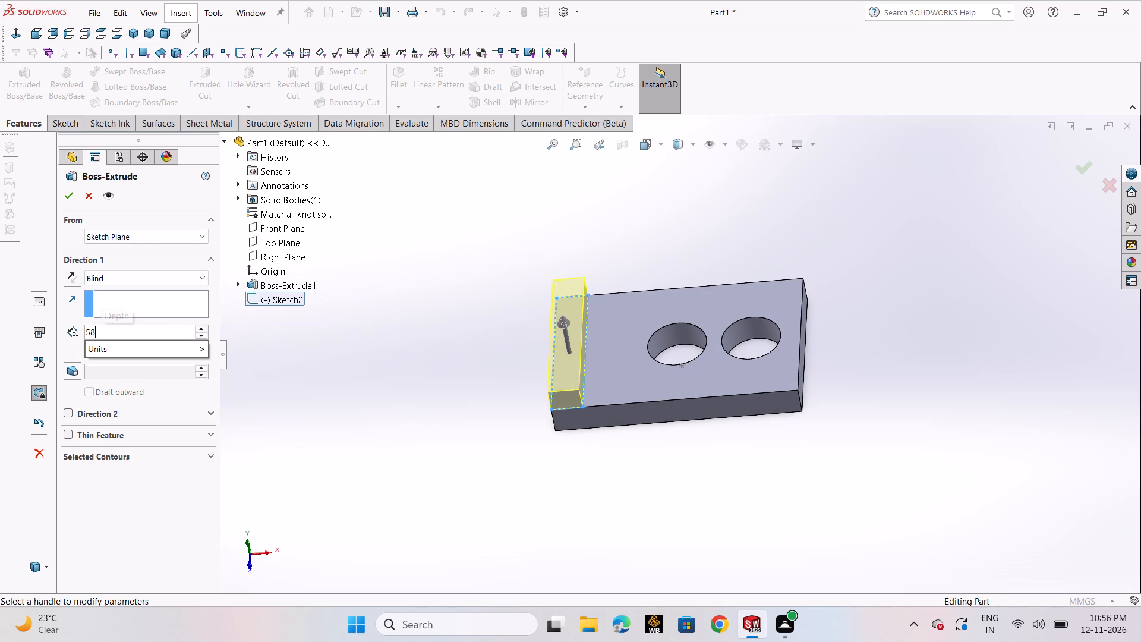
pyautogui.press('Return')
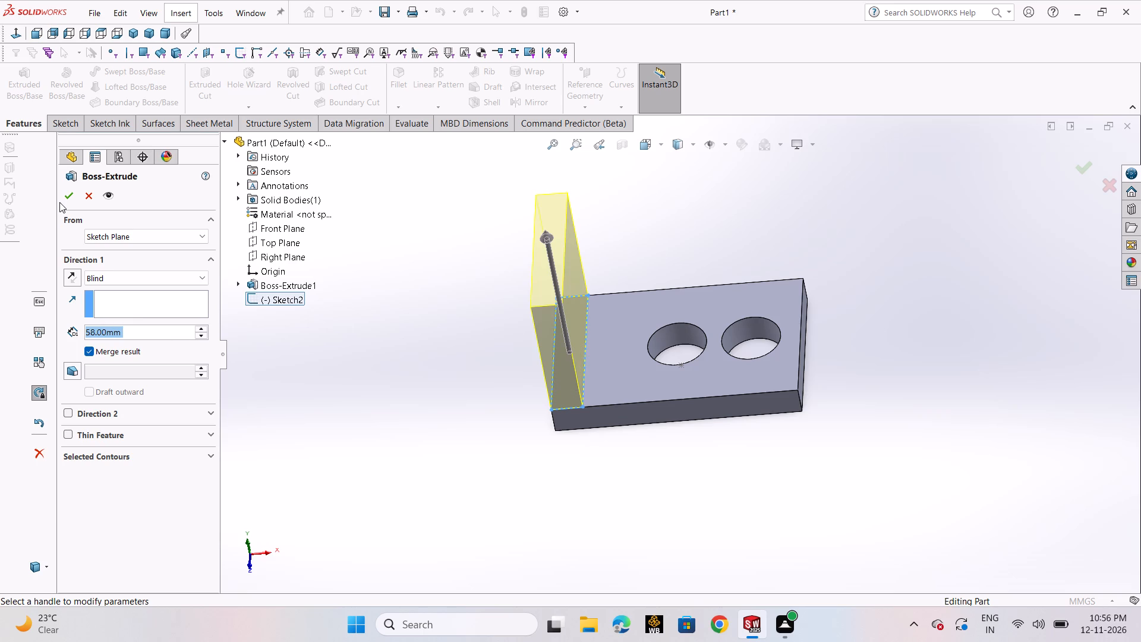
pyautogui.click(61, 198)
pyautogui.click(509, 356)
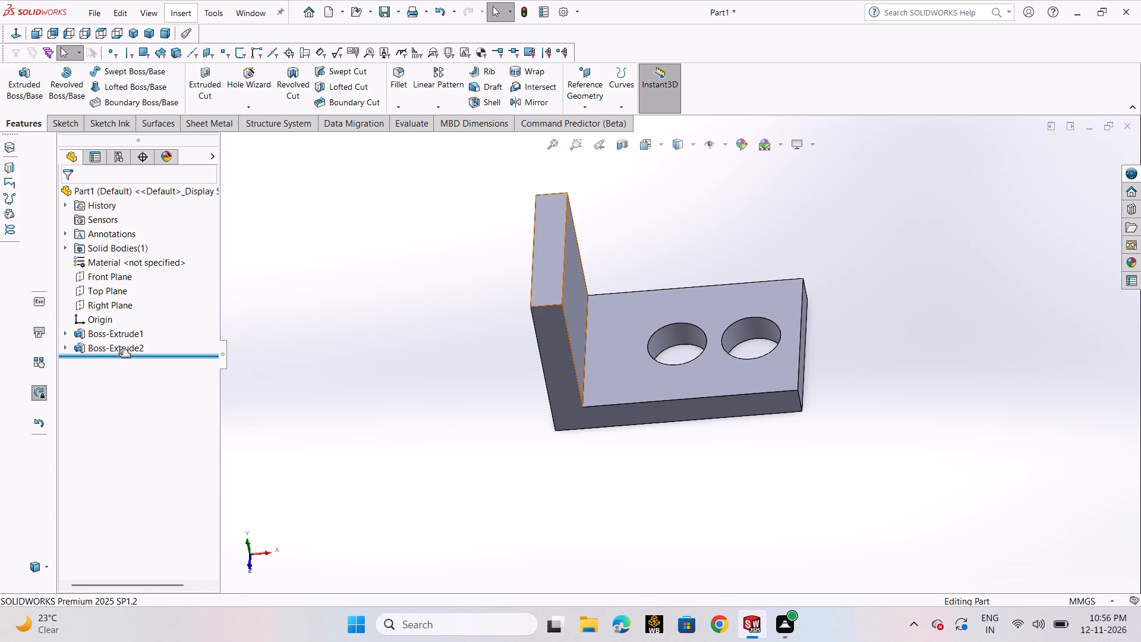
# Reopen the sketch of the 58 mm upright extrusion for editing and delete its full-height strip rectangle.
pyautogui.click(64, 353)
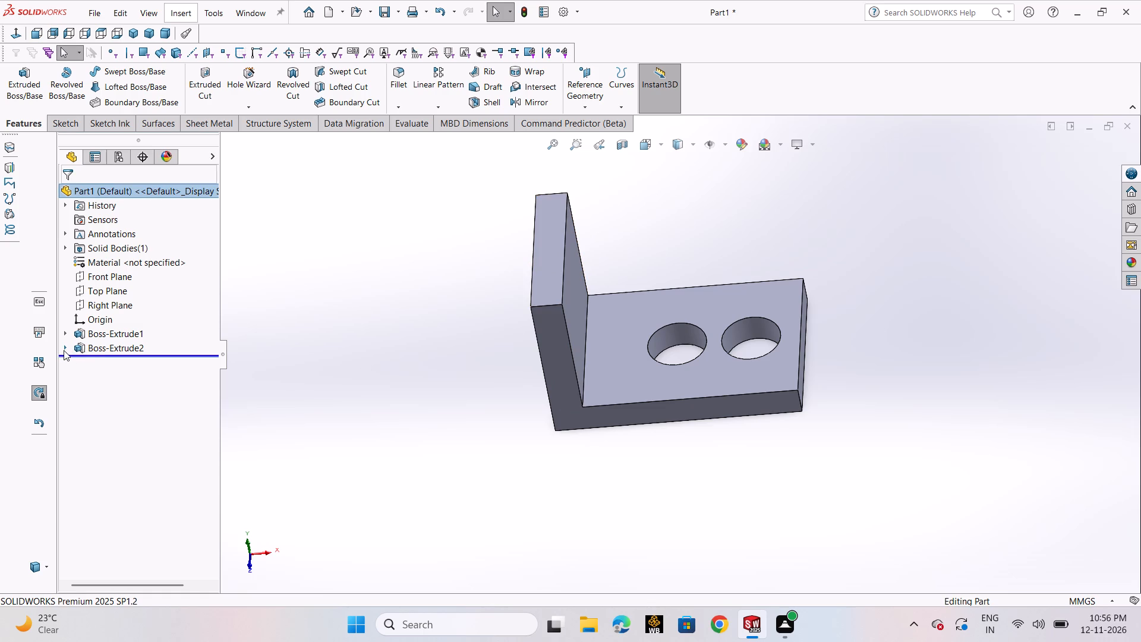
pyautogui.click(64, 350)
pyautogui.click(116, 363)
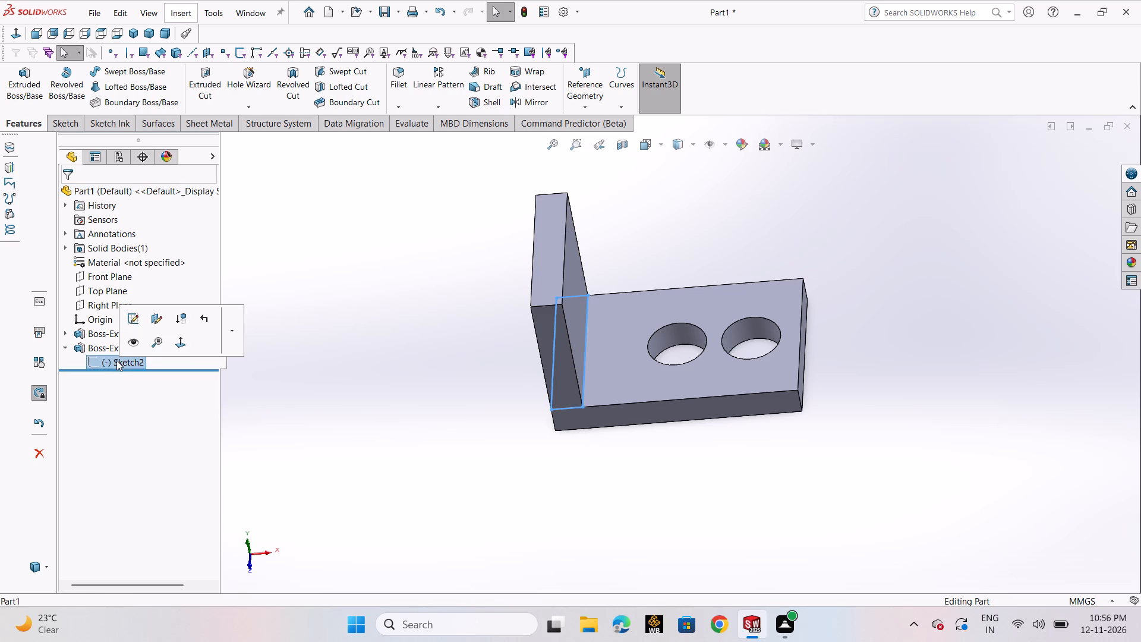
pyautogui.click(141, 326)
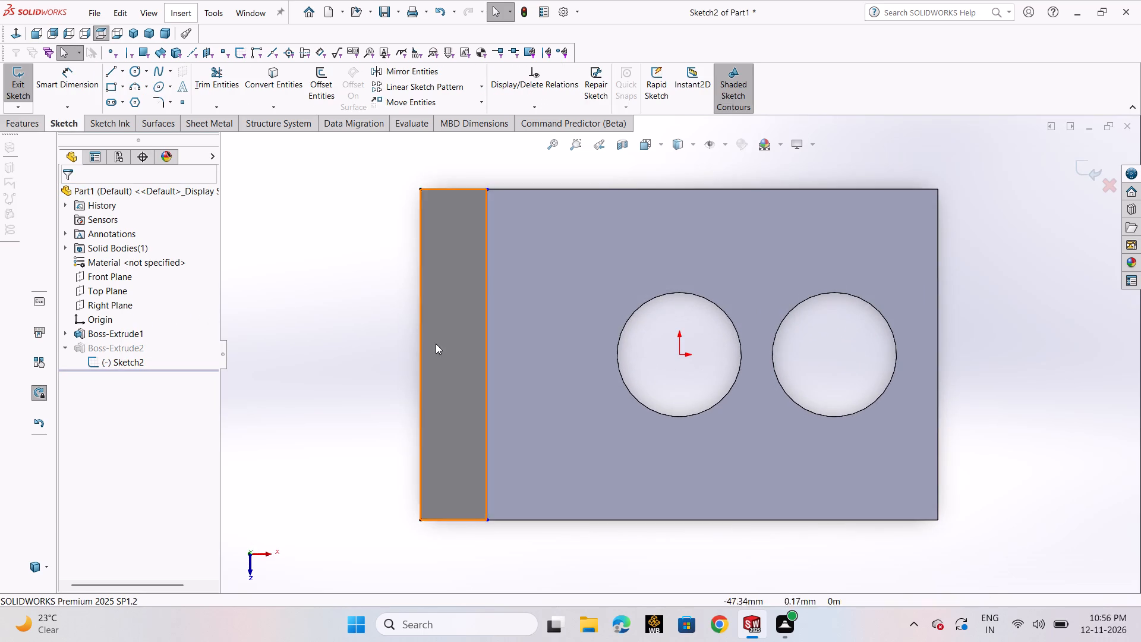
pyautogui.scroll(2, 436, 344)
pyautogui.scroll(-1, 436, 328)
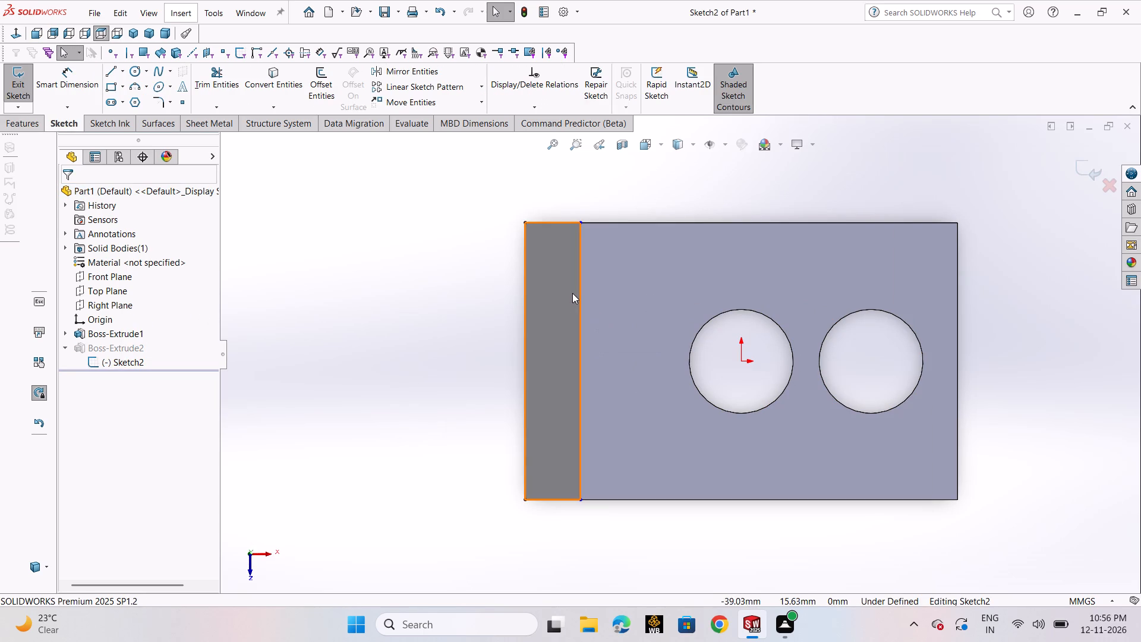
pyautogui.click(572, 293)
pyautogui.press('Delete')
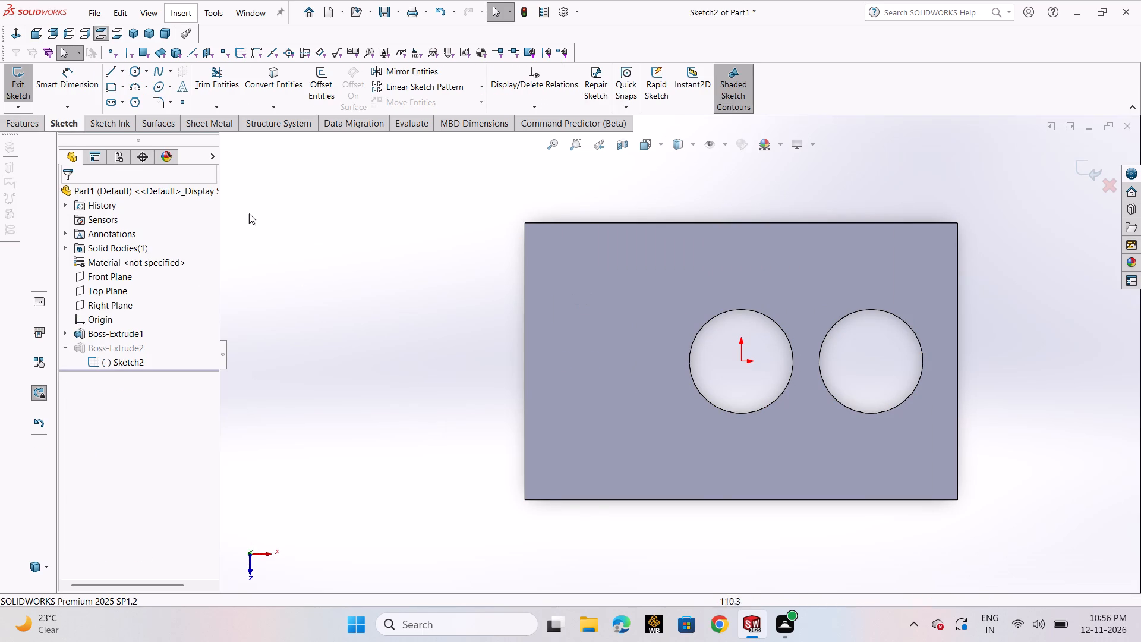
# Draw a corner rectangle about 10 by 45 mm starting on the plate's left edge, clear of the plate's corners.
pyautogui.click(113, 86)
pyautogui.click(115, 105)
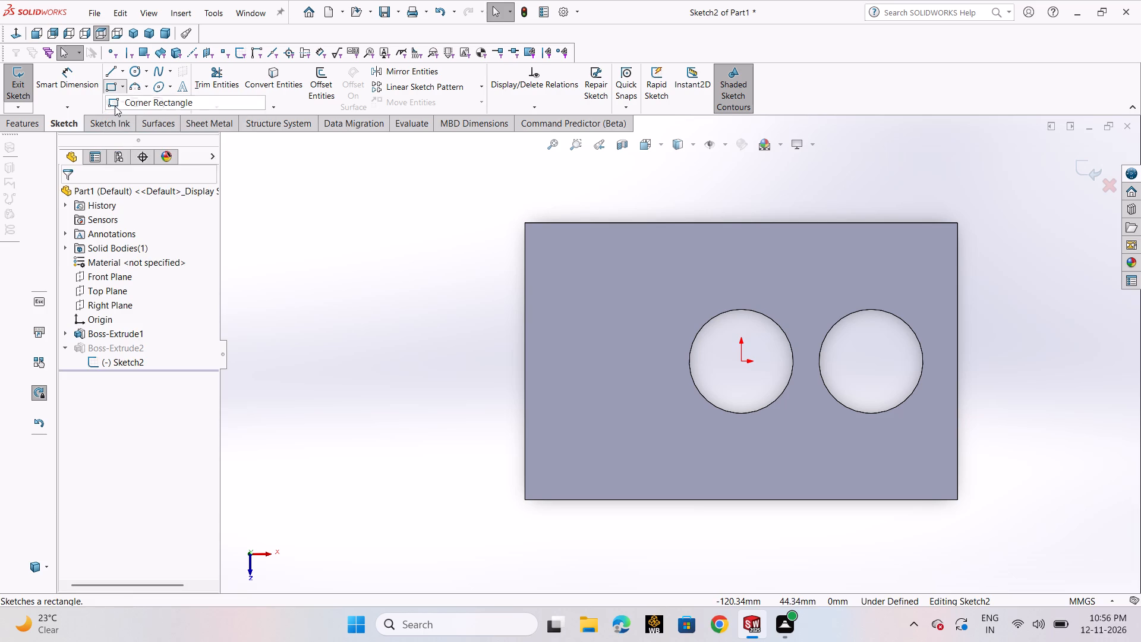
pyautogui.click(524, 259)
pyautogui.click(569, 455)
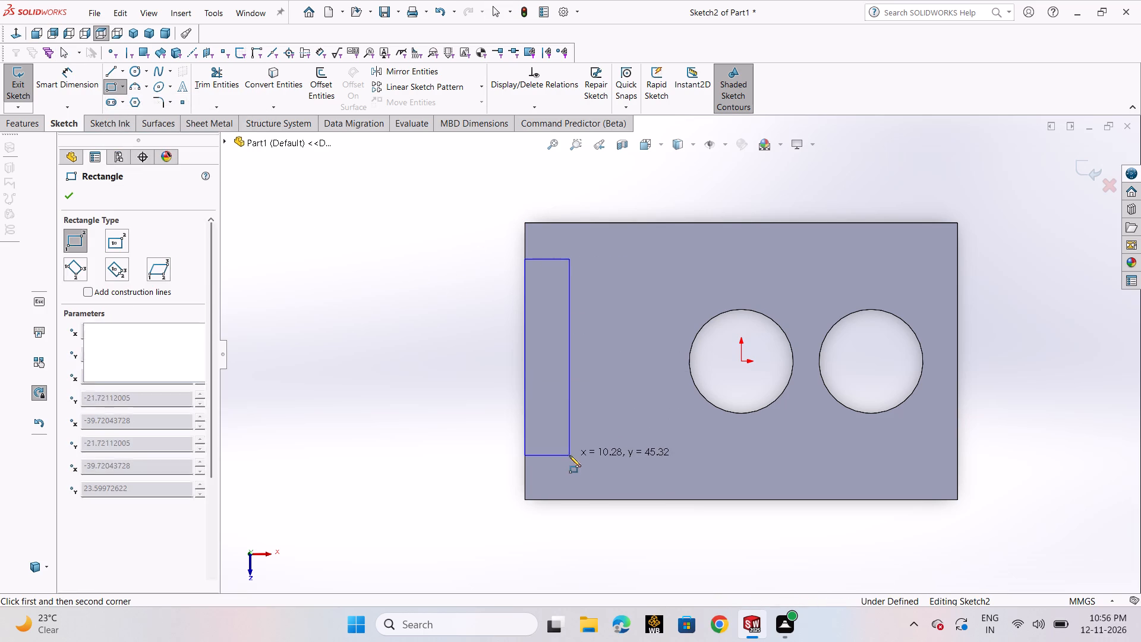
pyautogui.rightClick(573, 448)
pyautogui.click(581, 454)
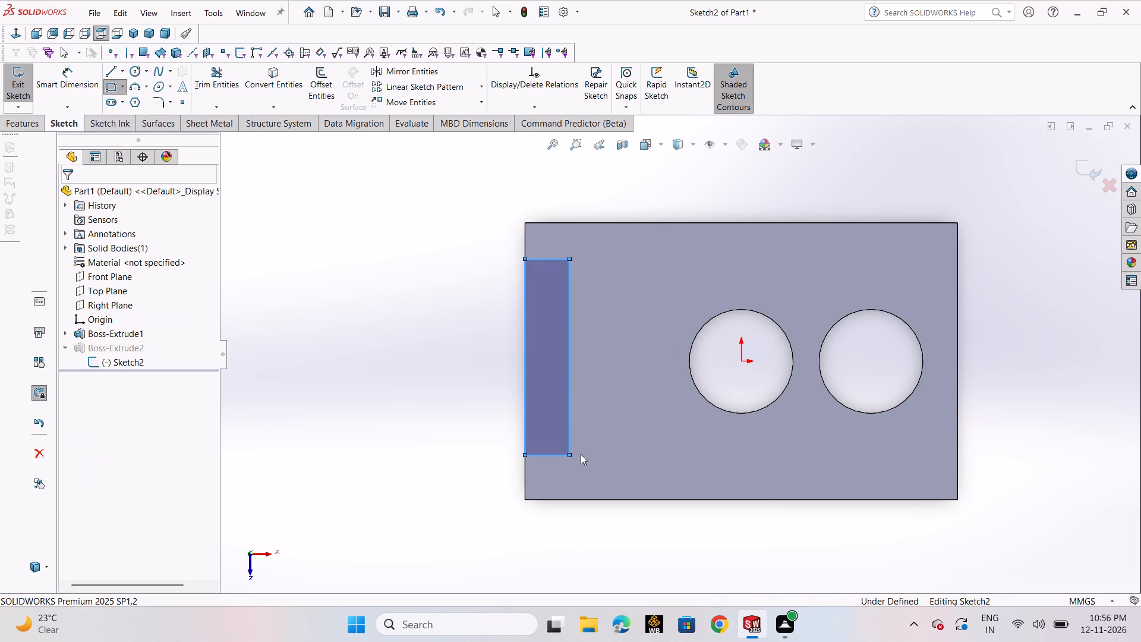
# Dimension the new rectangle with a width of 12 mm and a height of 58-24, giving 34 mm.
pyautogui.click(77, 83)
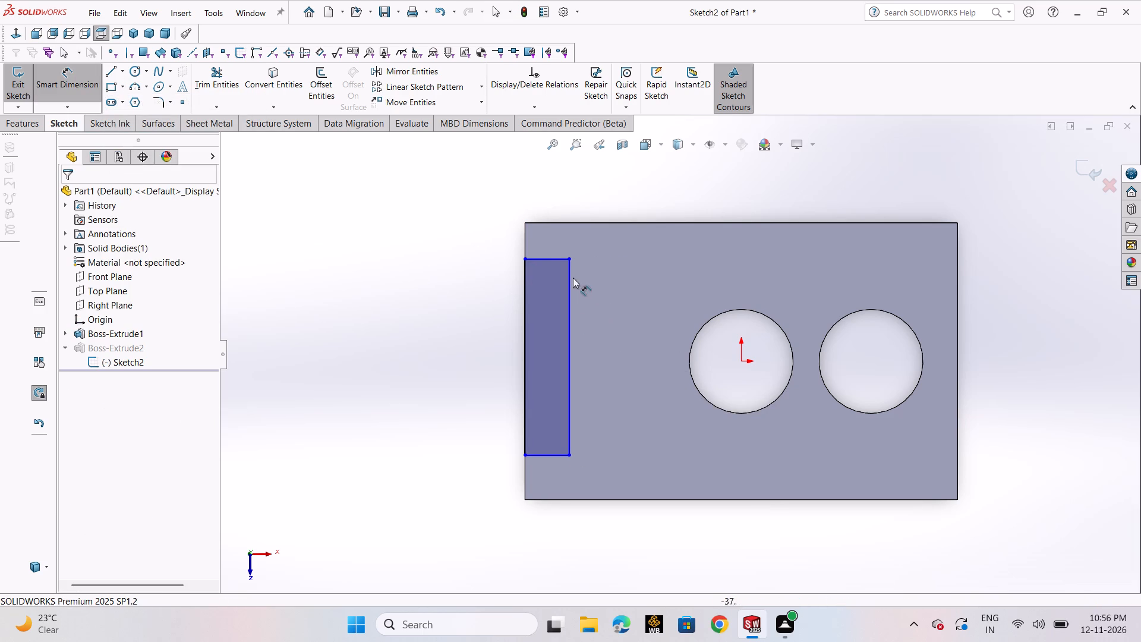
pyautogui.click(549, 262)
pyautogui.click(550, 192)
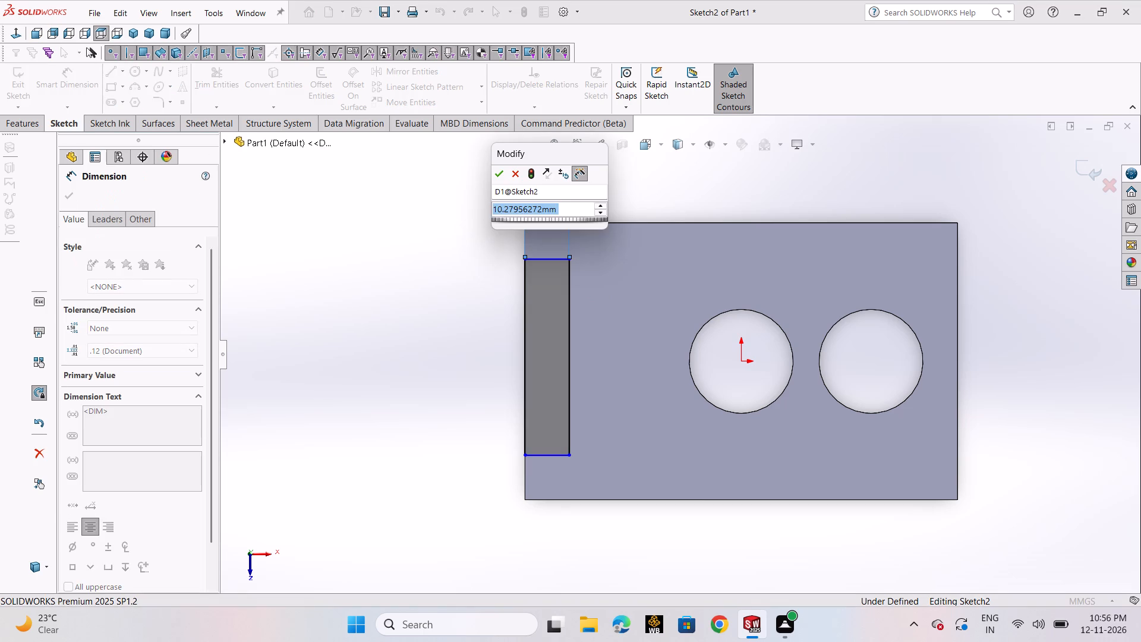
pyautogui.write('12')
pyautogui.press('Return')
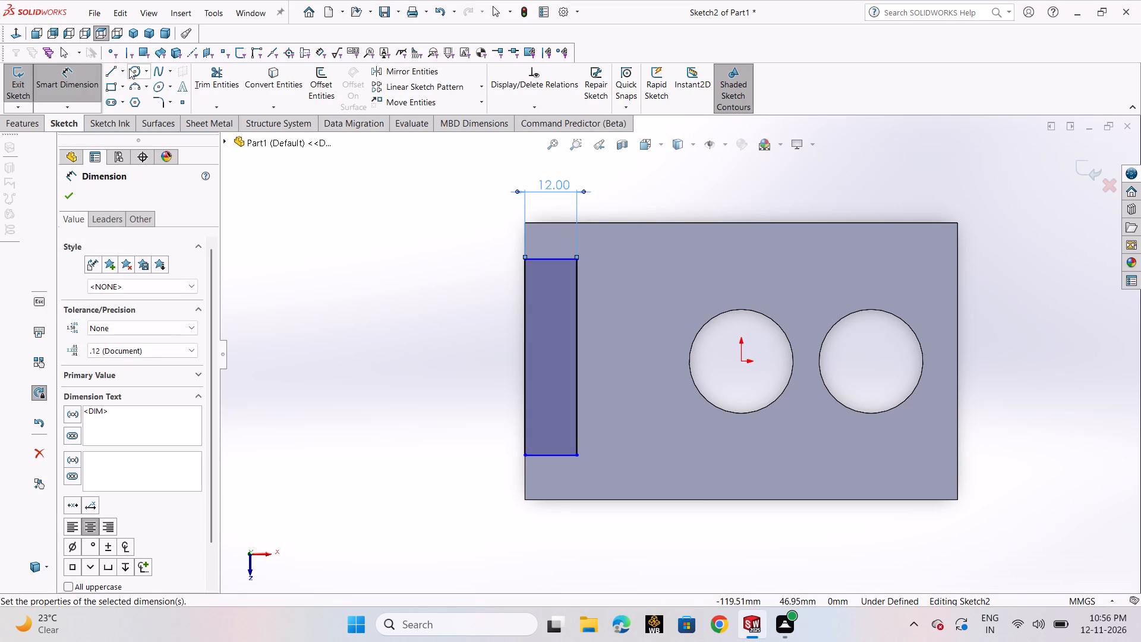
pyautogui.click(524, 374)
pyautogui.click(442, 325)
pyautogui.write('58')
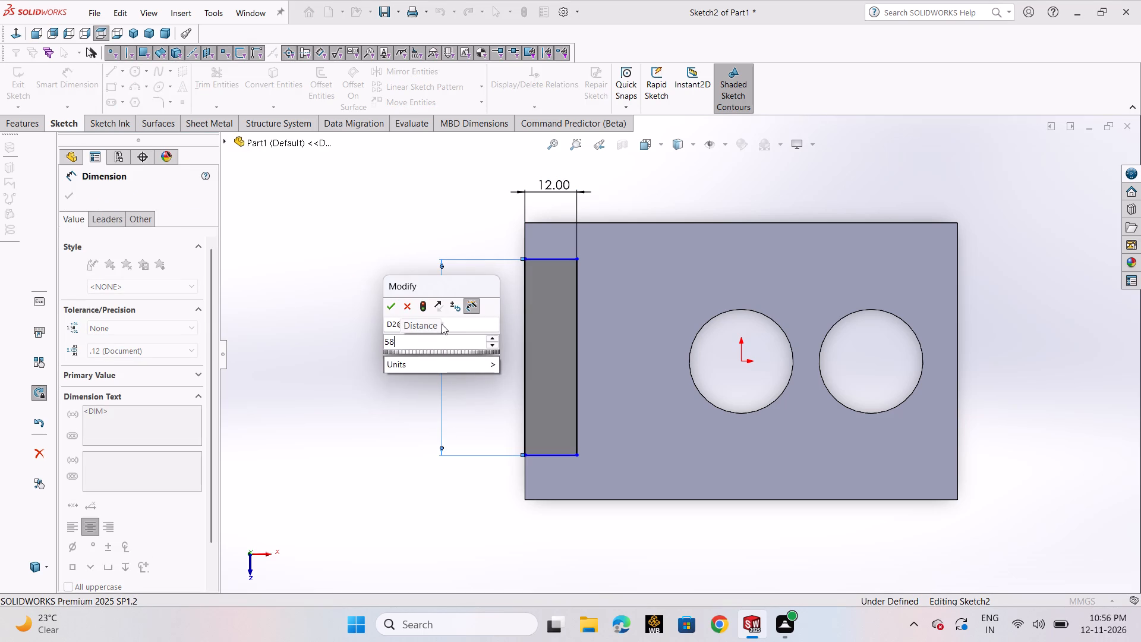
pyautogui.press('-')
pyautogui.write('24')
pyautogui.press('Return')
pyautogui.click(67, 202)
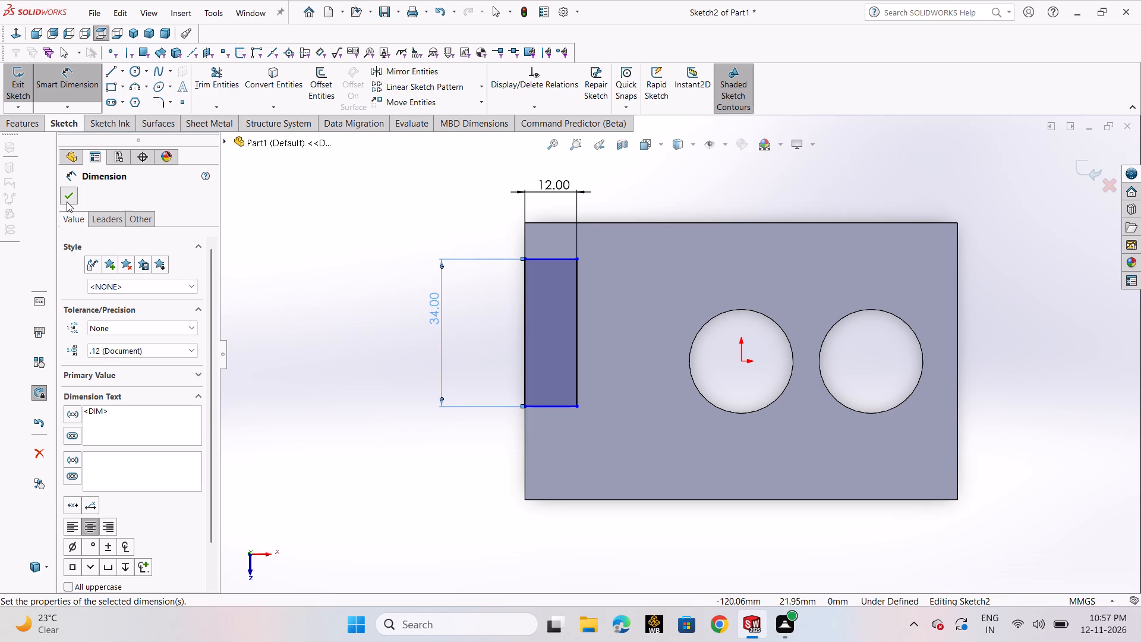
pyautogui.click(251, 198)
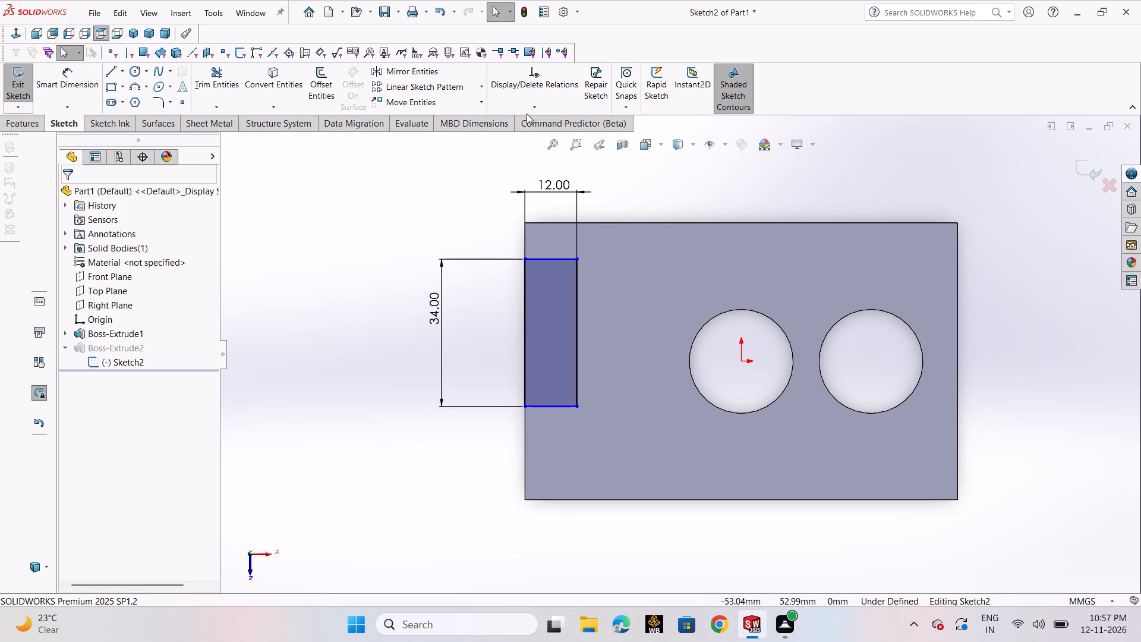
# Add a horizontal relation between the midpoint of the rectangle's left side and the origin.
pyautogui.click(529, 109)
pyautogui.click(533, 133)
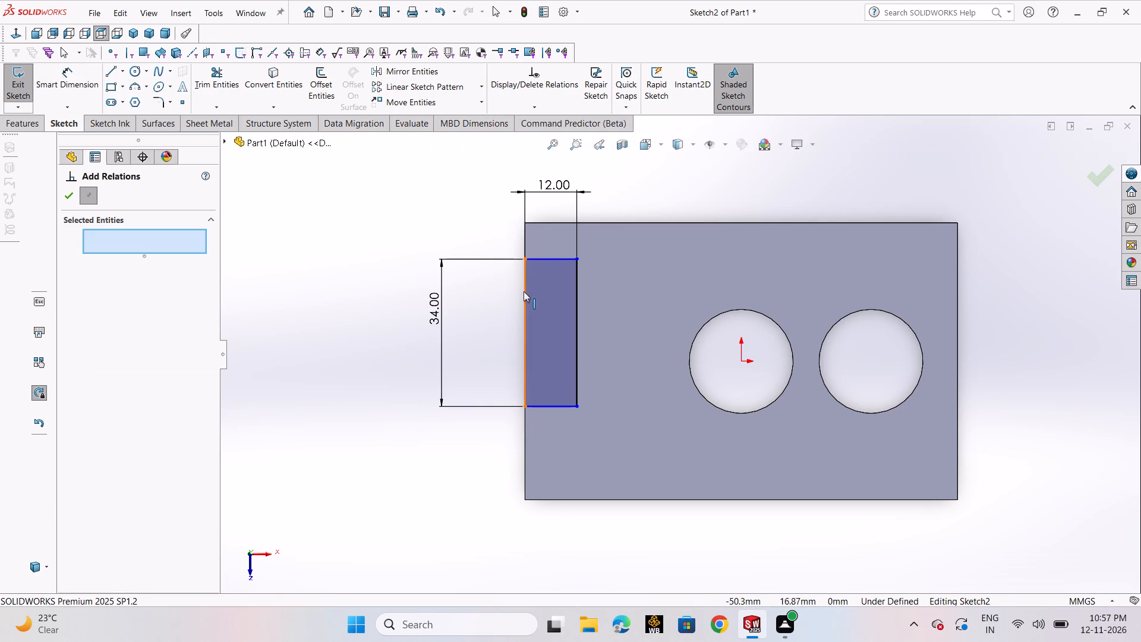
pyautogui.click(527, 333)
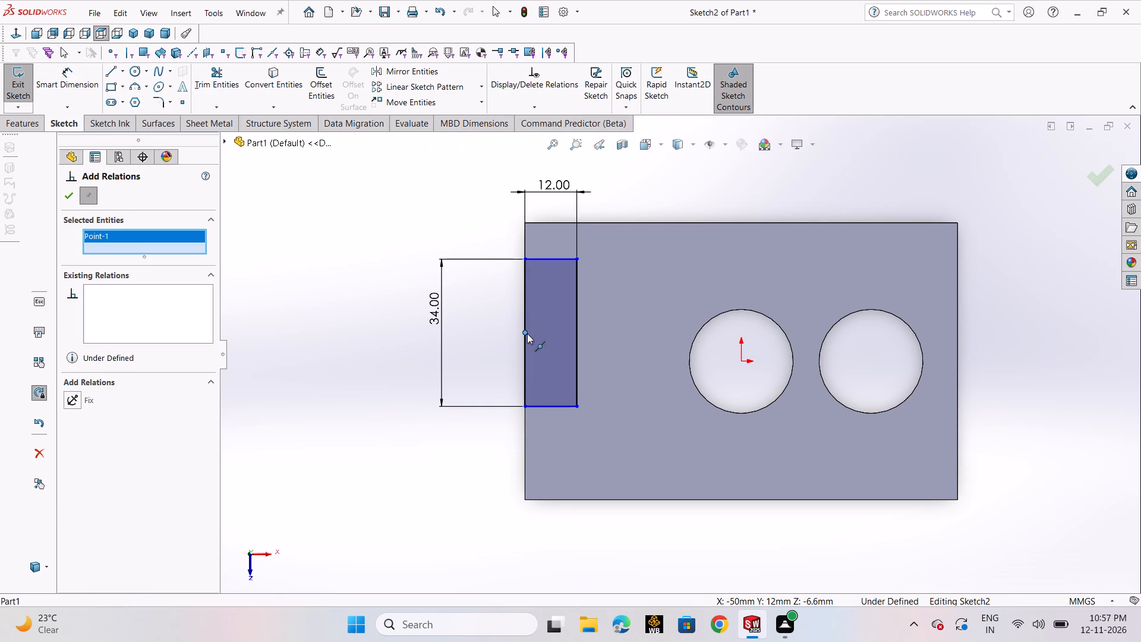
pyautogui.keyDown('ctrl'); pyautogui.click(739, 361); pyautogui.keyUp('ctrl')
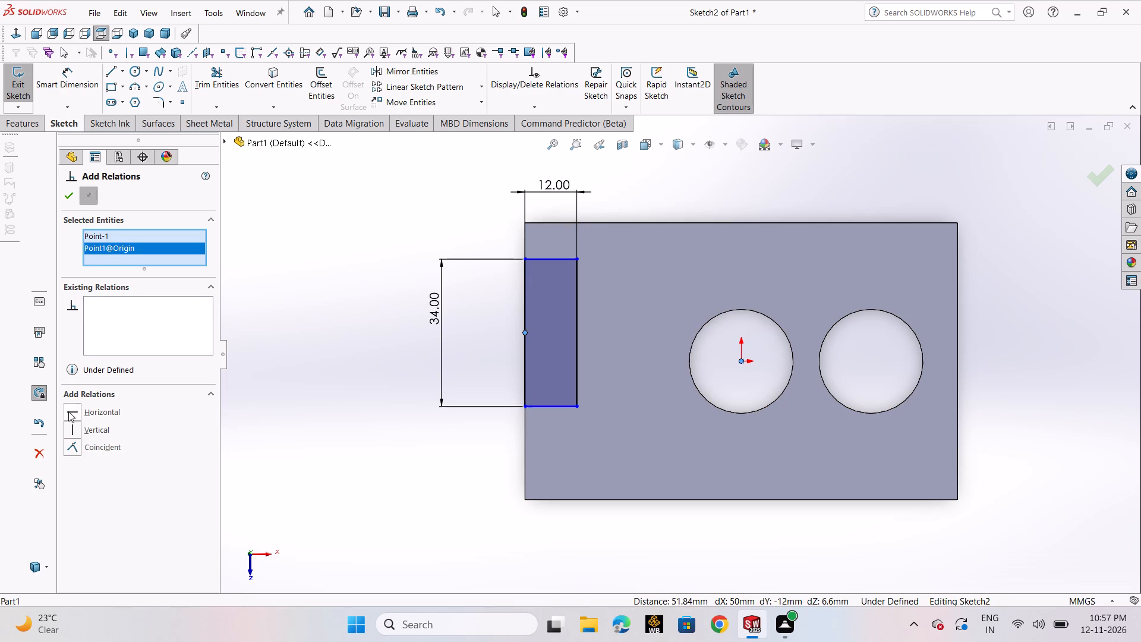
pyautogui.click(72, 413)
pyautogui.click(68, 200)
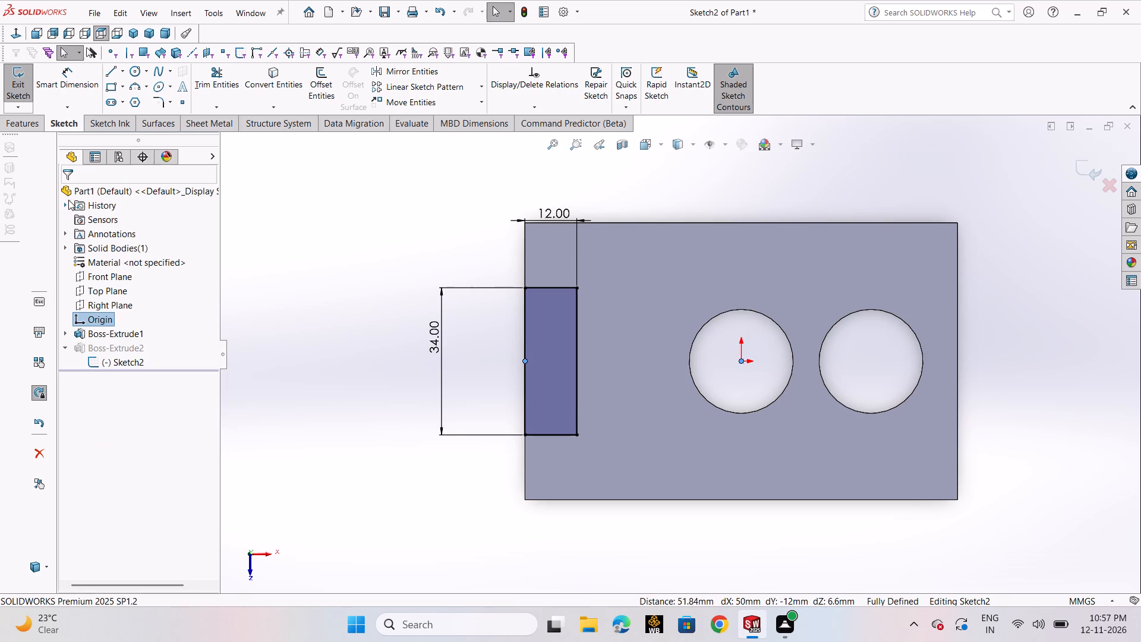
pyautogui.click(374, 320)
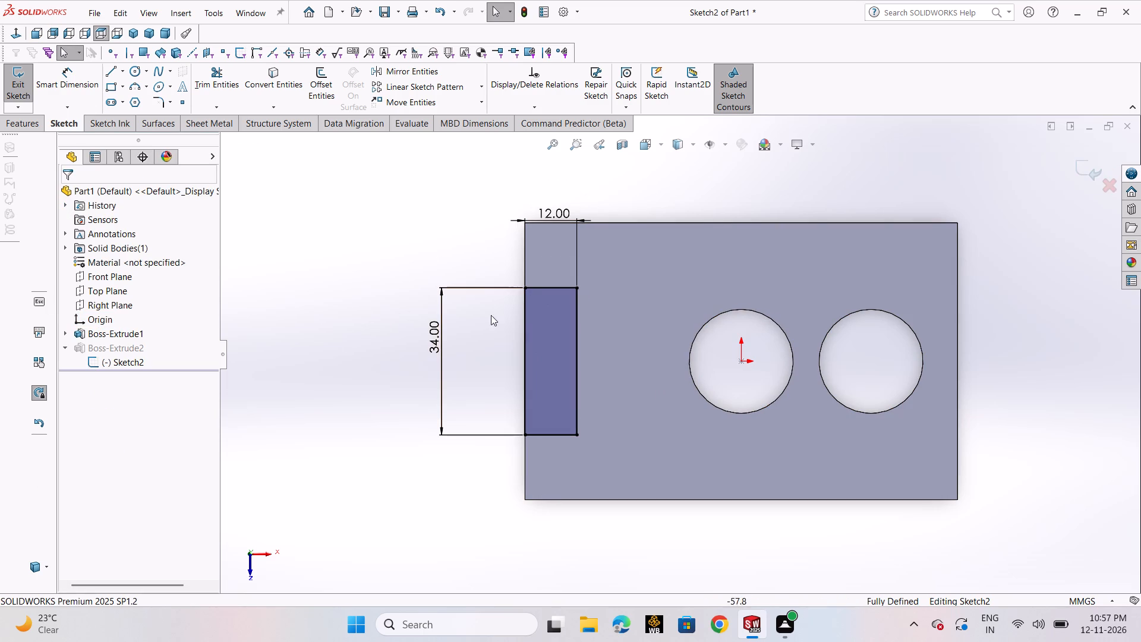
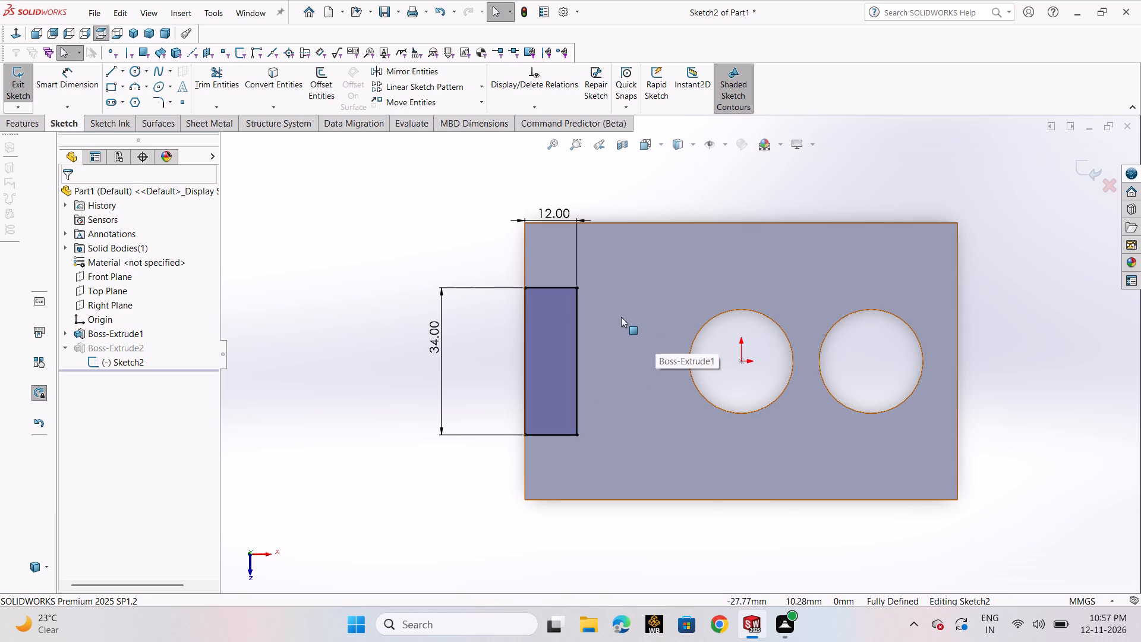
# Close the edited sketch of the upright so the extrusion rebuilds from the centred 12 by 34 mm rectangle.
pyautogui.scroll(2, 621, 316)
pyautogui.click(441, 278)
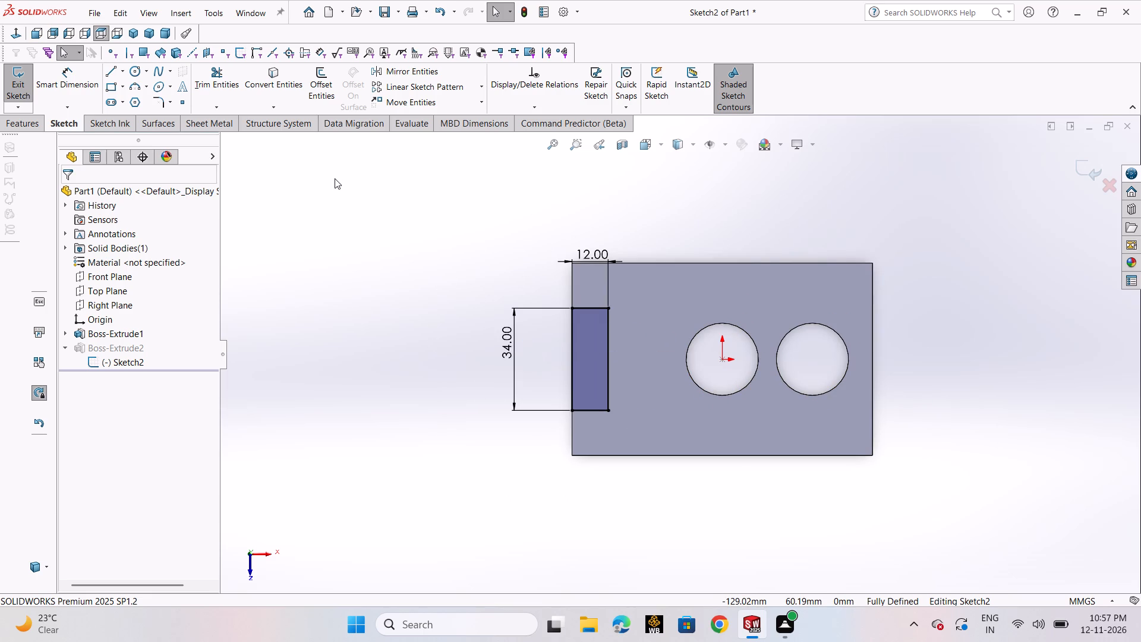
pyautogui.click(1080, 172)
# Edit the upright's extrusion and set its blind depth to 58-12, giving 46 mm.
pyautogui.scroll(3, 932, 275)
pyautogui.moveTo(921, 285); pyautogui.dragTo(904, 184, button='middle')
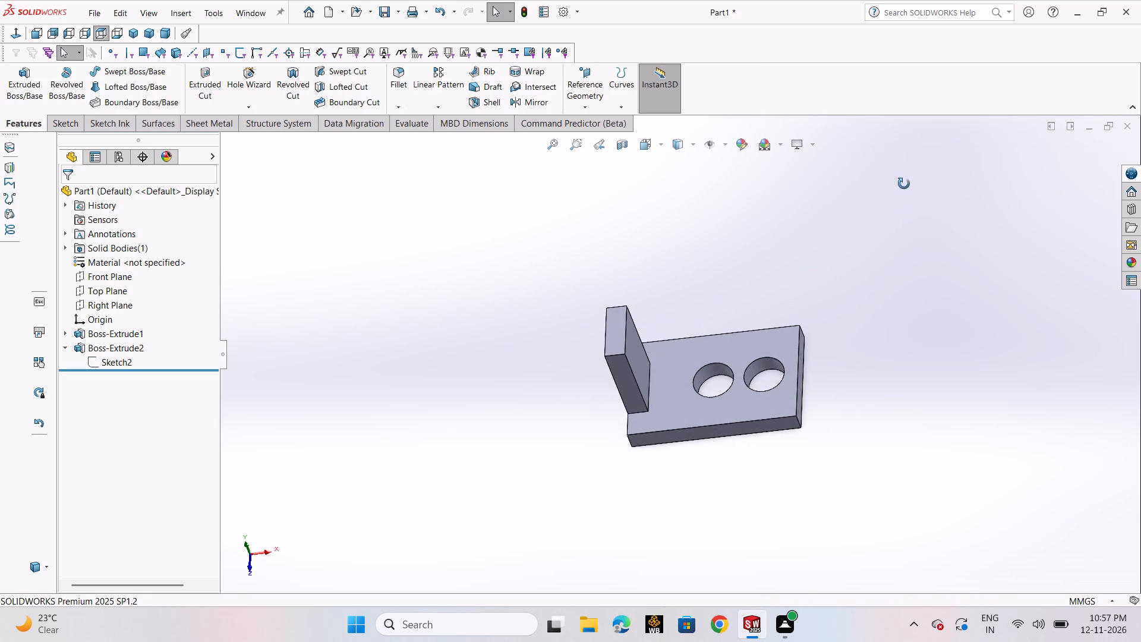
pyautogui.moveTo(904, 184); pyautogui.dragTo(904, 183, button='middle')
pyautogui.click(109, 345)
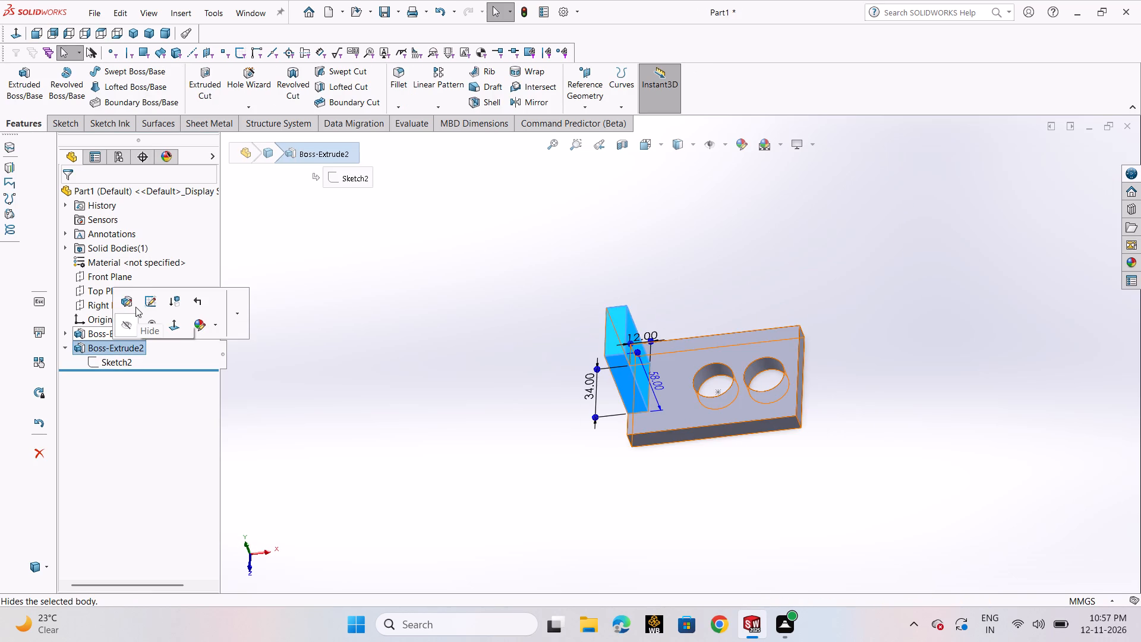
pyautogui.click(135, 307)
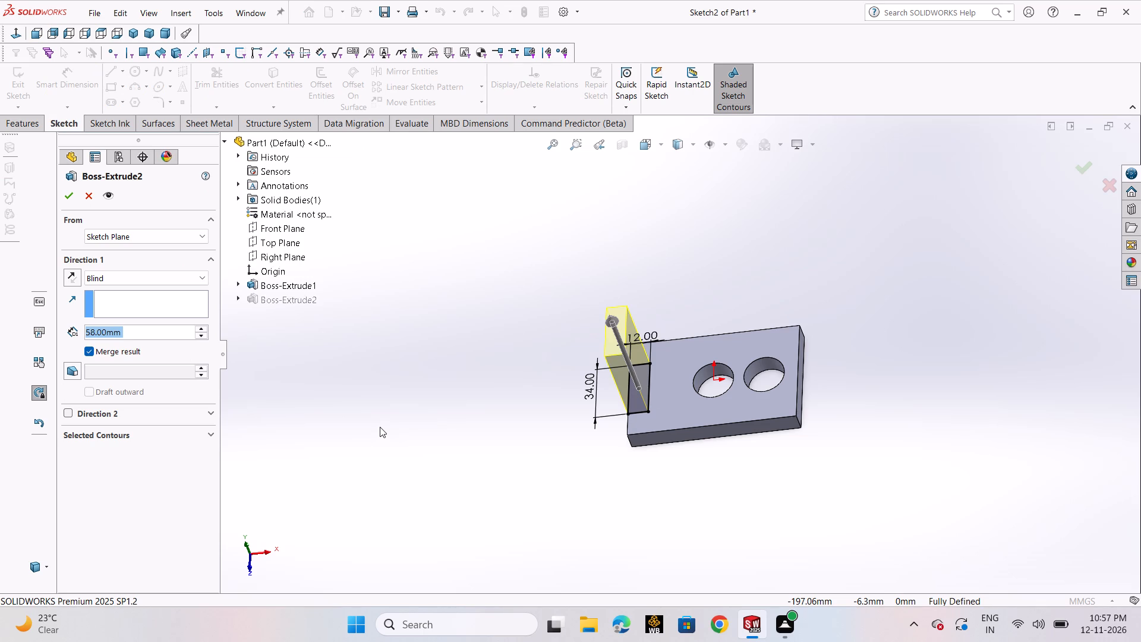
pyautogui.write('58-')
pyautogui.write('12')
pyautogui.press('Return')
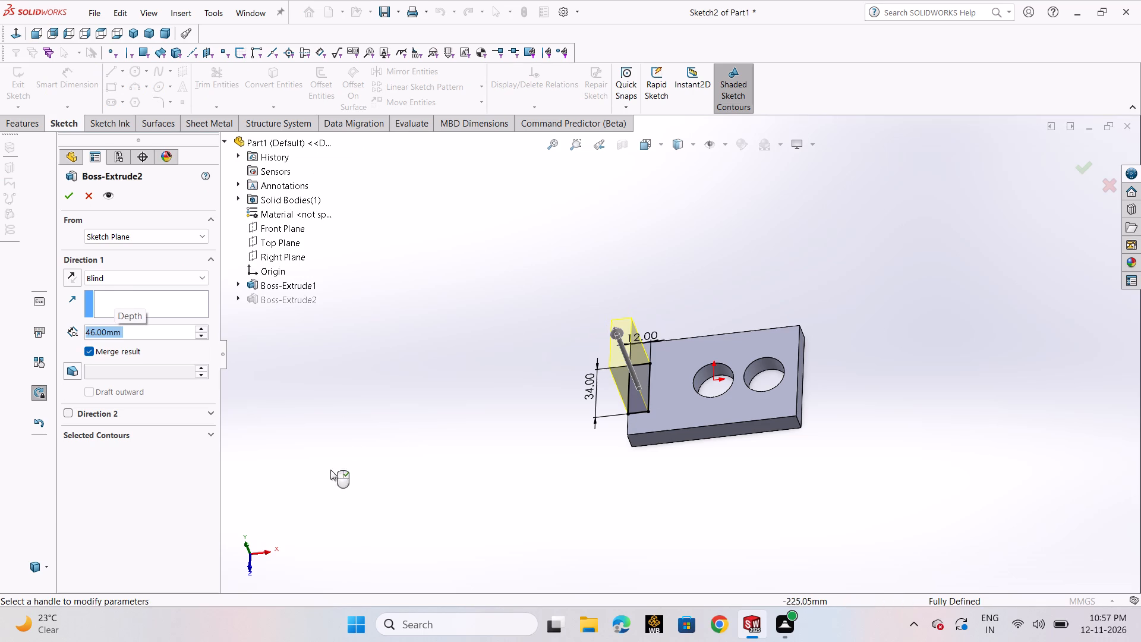
pyautogui.click(66, 198)
pyautogui.click(373, 353)
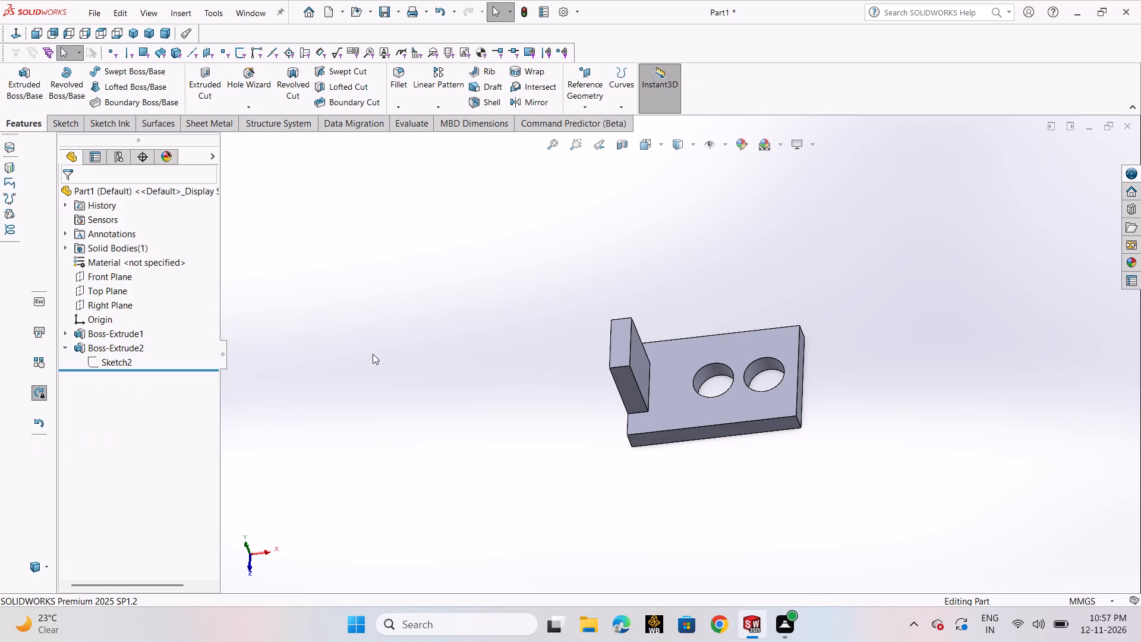
# On the upright's top face, sketch a horizontal centerline about 30 mm long from the inner long edge's midpoint outward past the plate's edge.
pyautogui.moveTo(805, 345); pyautogui.dragTo(670, 386, button='middle')
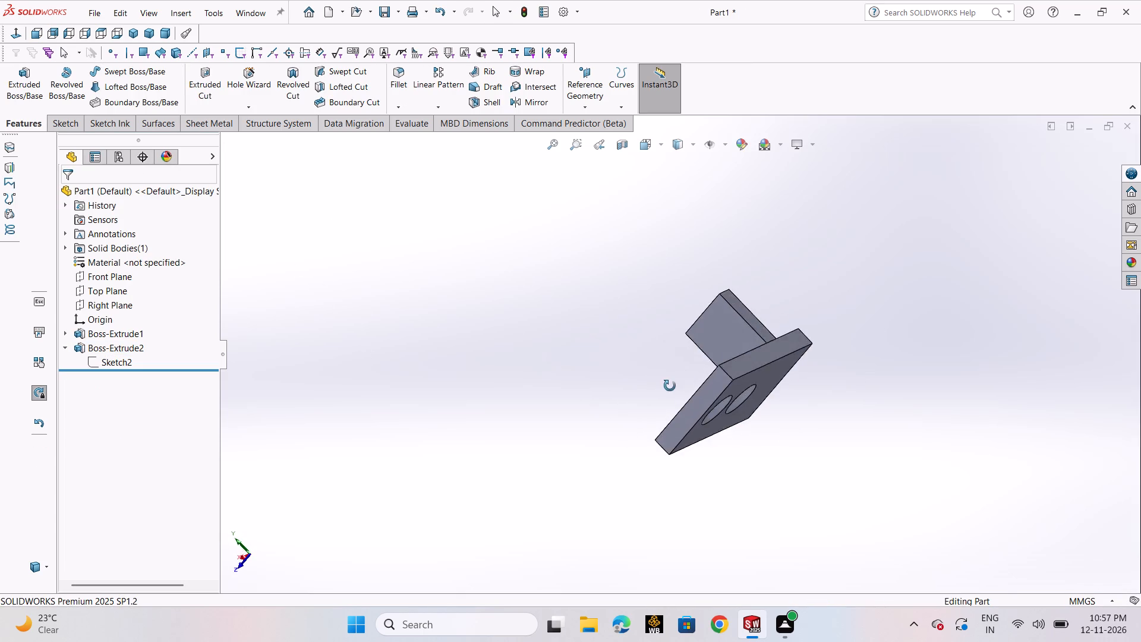
pyautogui.moveTo(670, 386); pyautogui.dragTo(767, 344, button='middle')
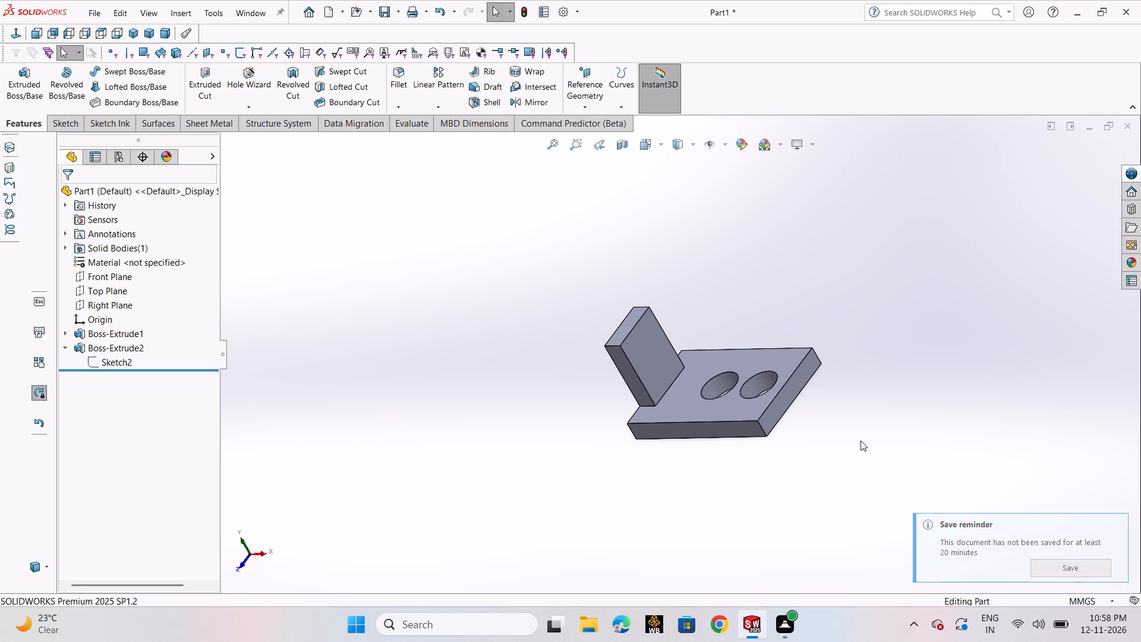
pyautogui.click(623, 327)
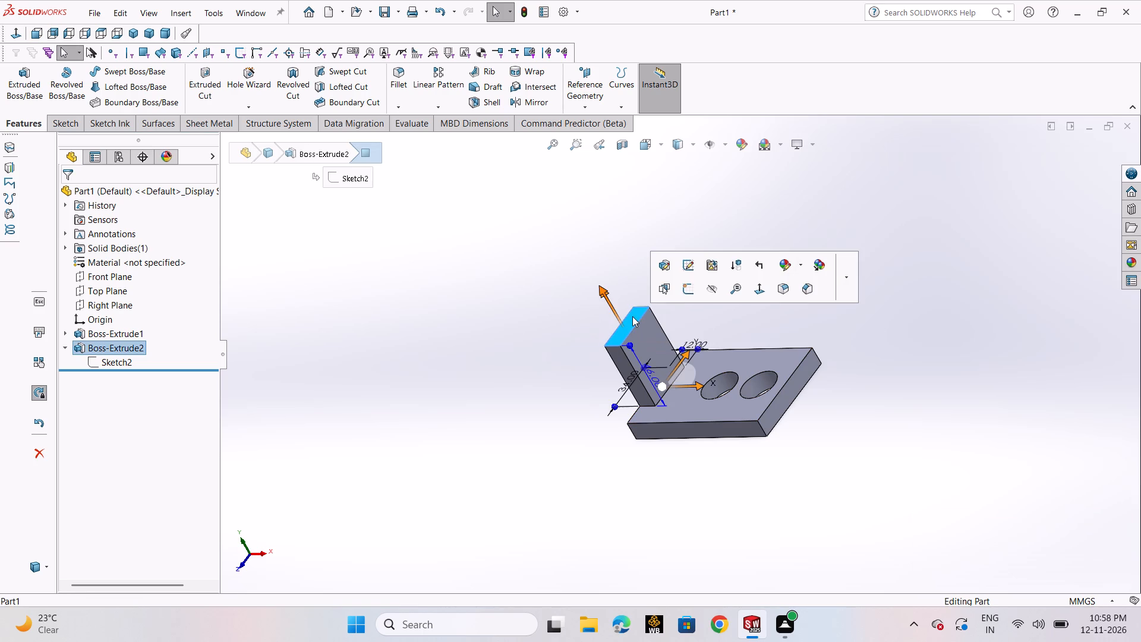
pyautogui.click(696, 295)
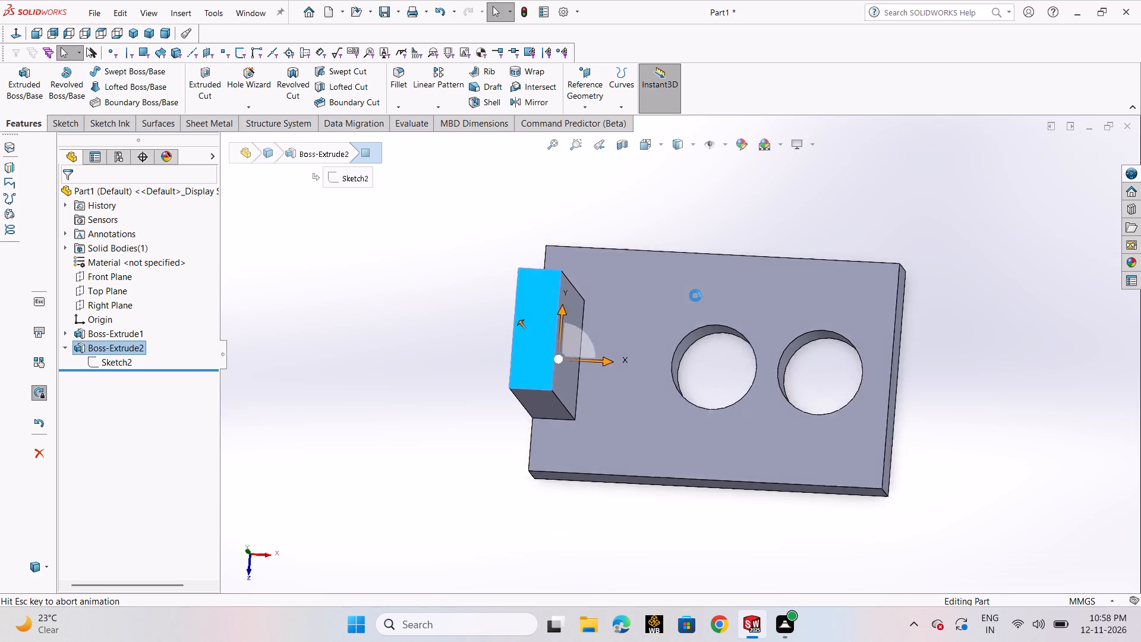
pyautogui.click(122, 76)
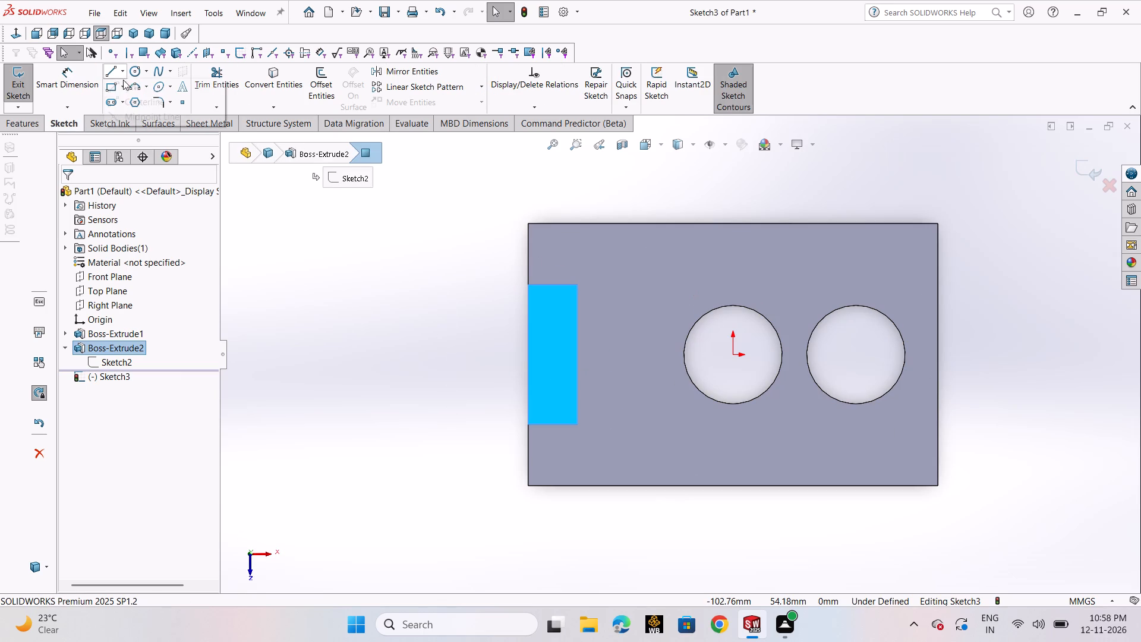
pyautogui.click(132, 101)
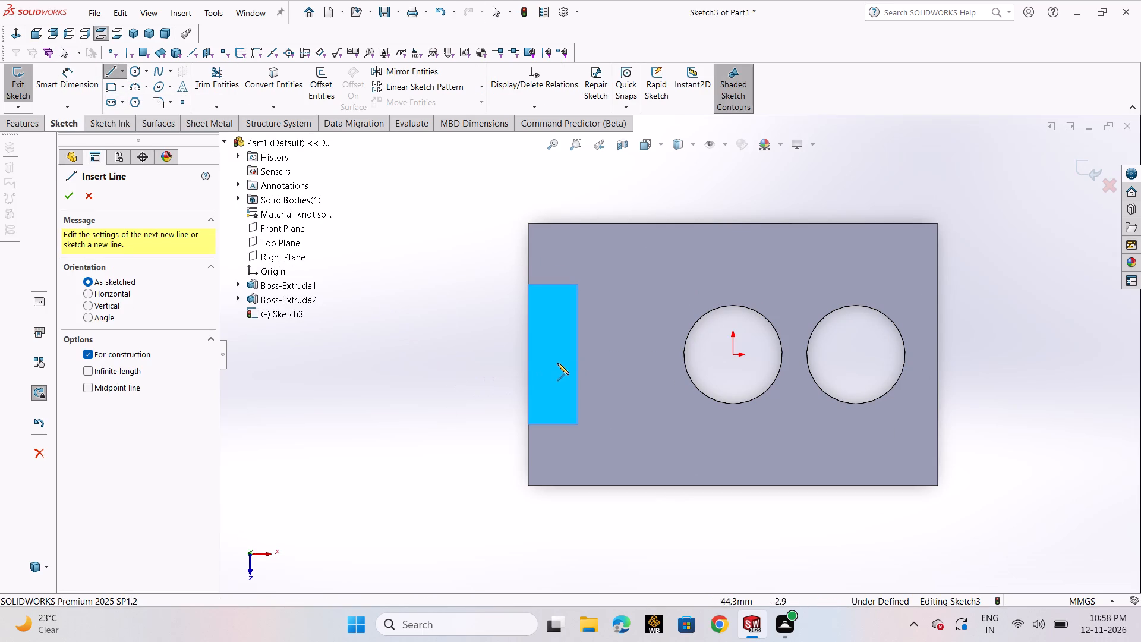
pyautogui.click(577, 353)
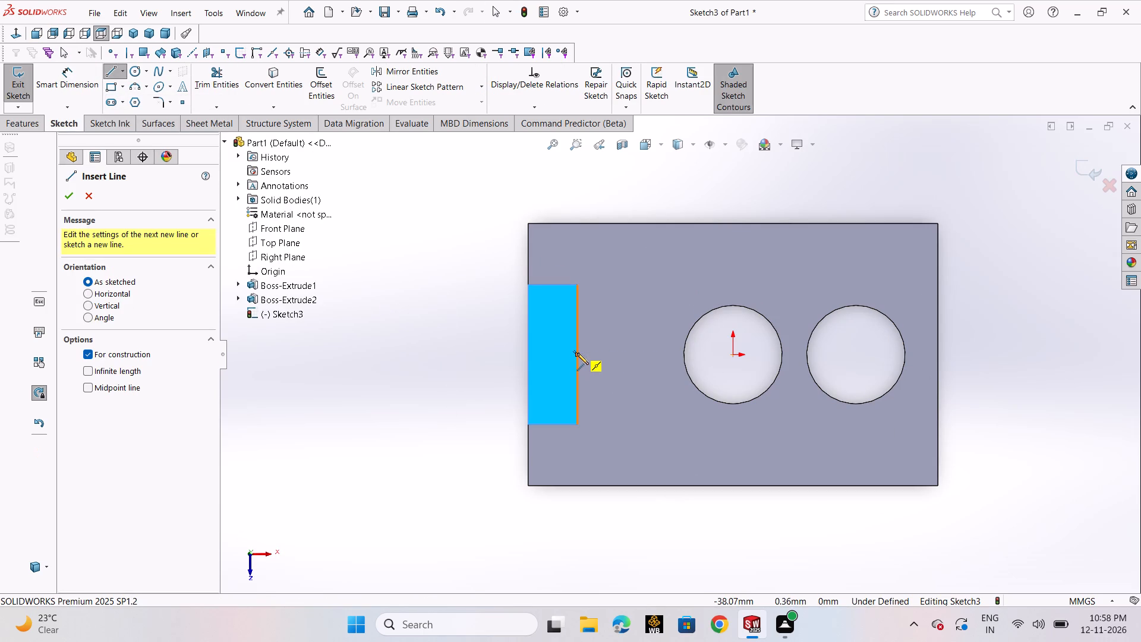
pyautogui.click(453, 353)
pyautogui.rightClick(453, 353)
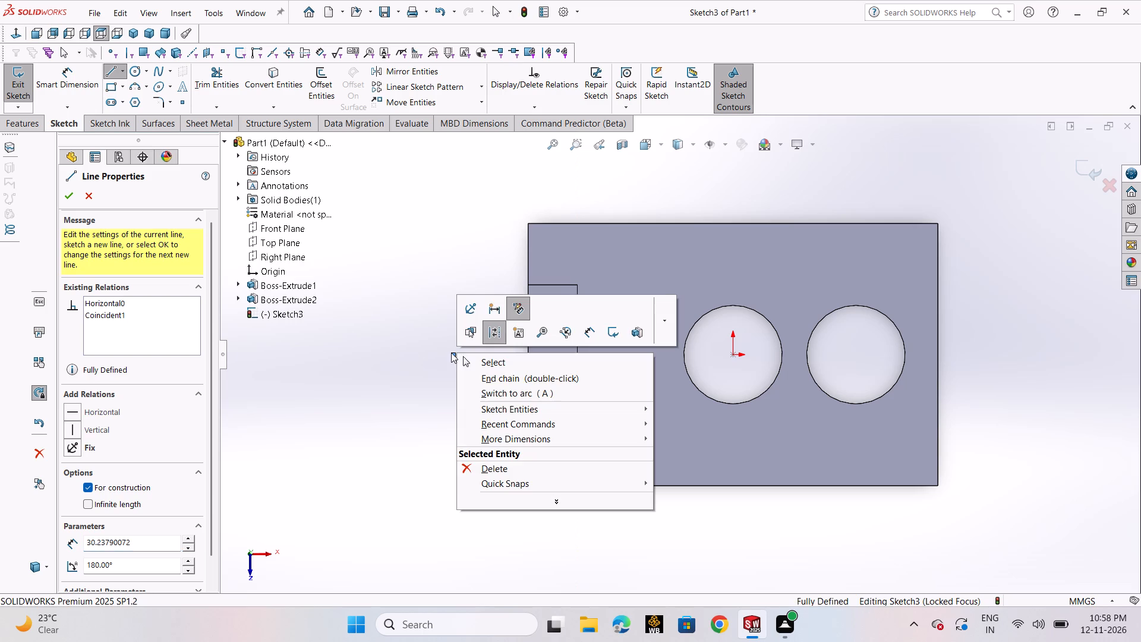
pyautogui.click(482, 369)
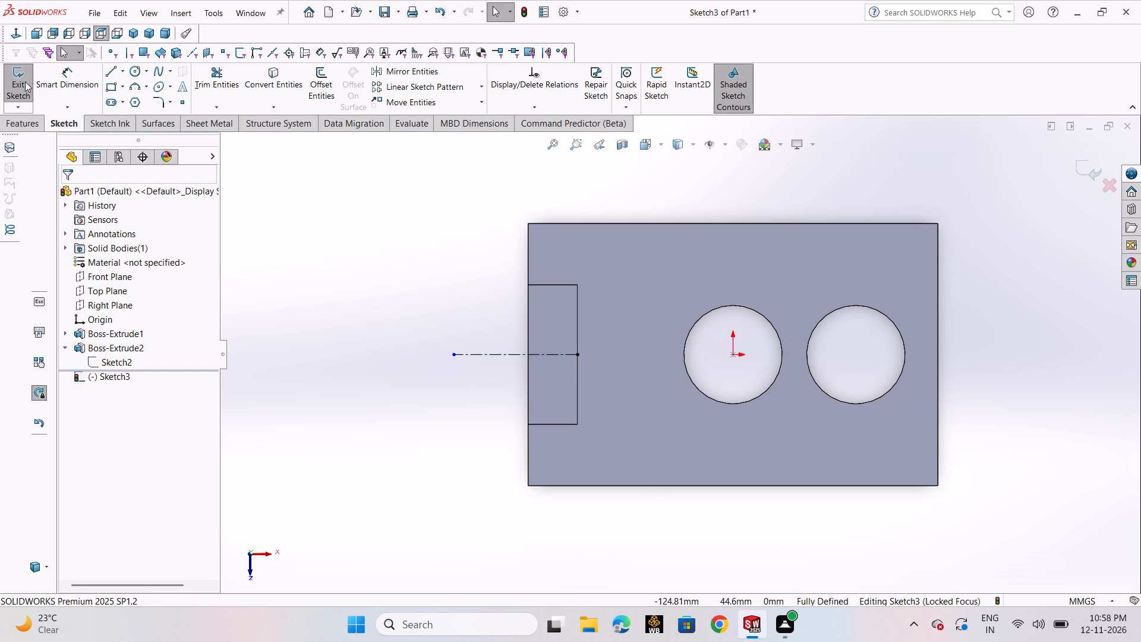
# Draw a circle about 26 mm in diameter centred close to the outer end of the centerline.
pyautogui.click(135, 73)
pyautogui.click(153, 92)
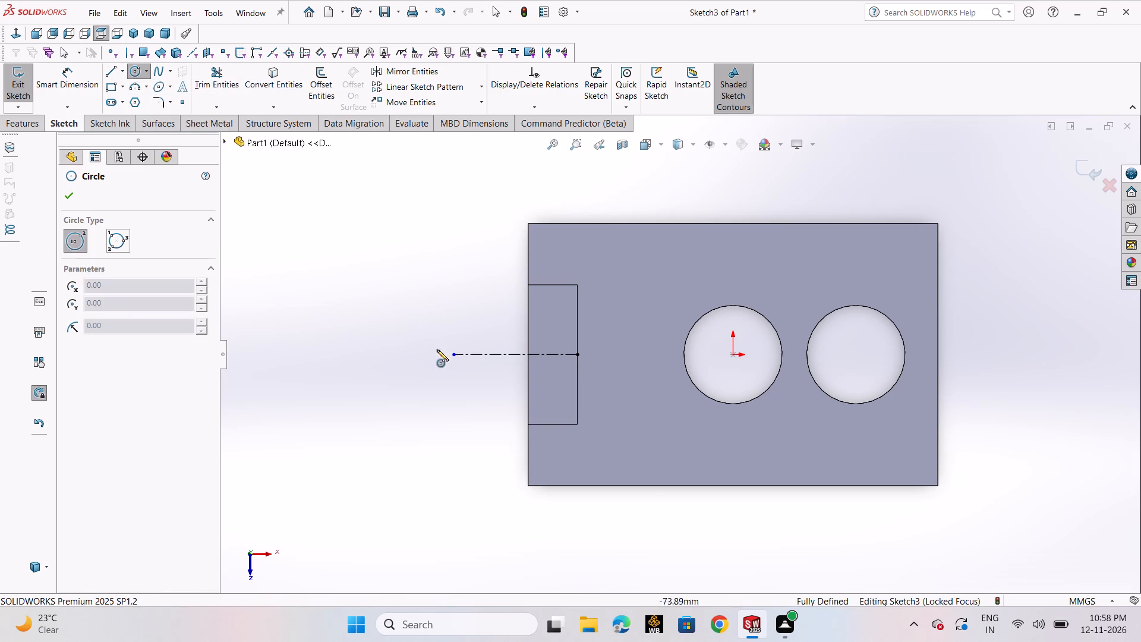
pyautogui.click(453, 358)
pyautogui.click(459, 306)
pyautogui.rightClick(459, 305)
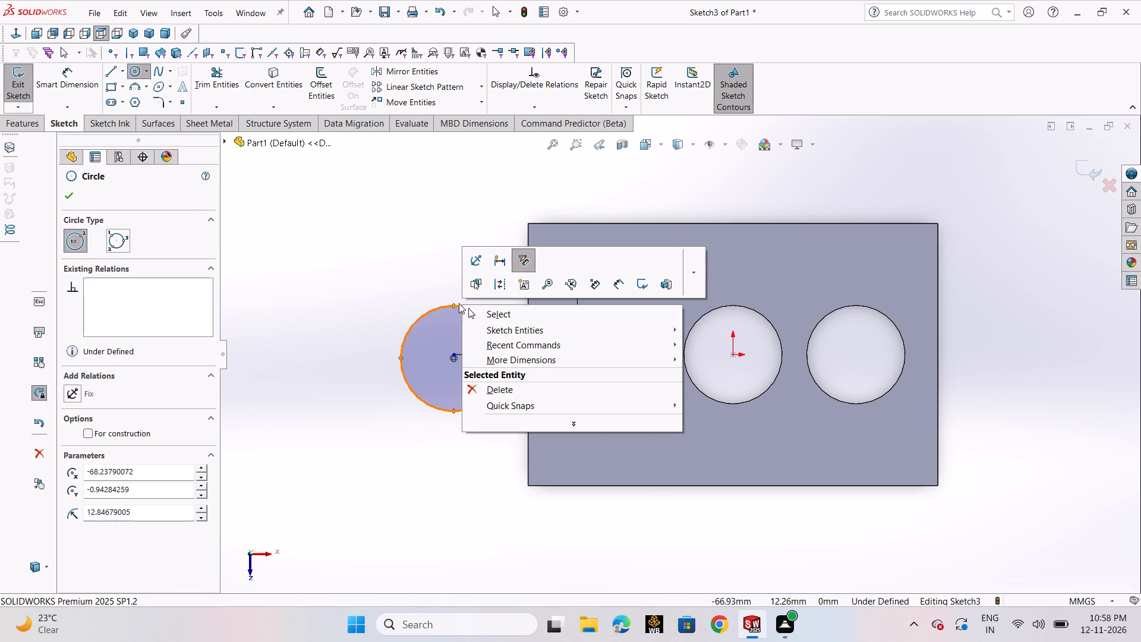
pyautogui.click(480, 320)
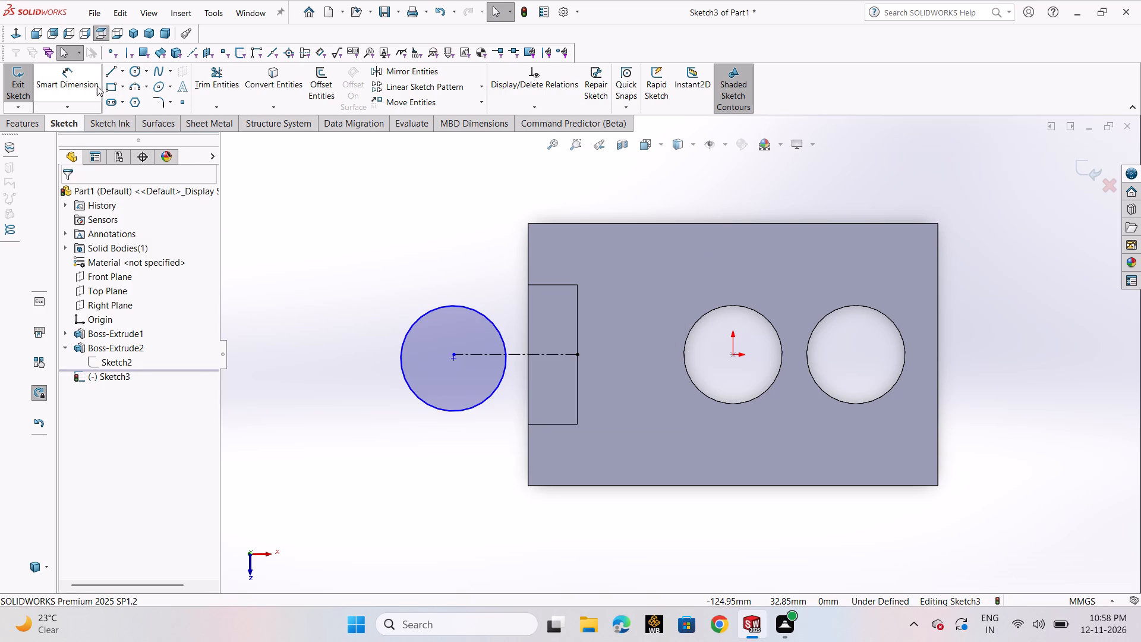
# Dimension the new circle's diameter.
pyautogui.click(70, 73)
pyautogui.click(424, 406)
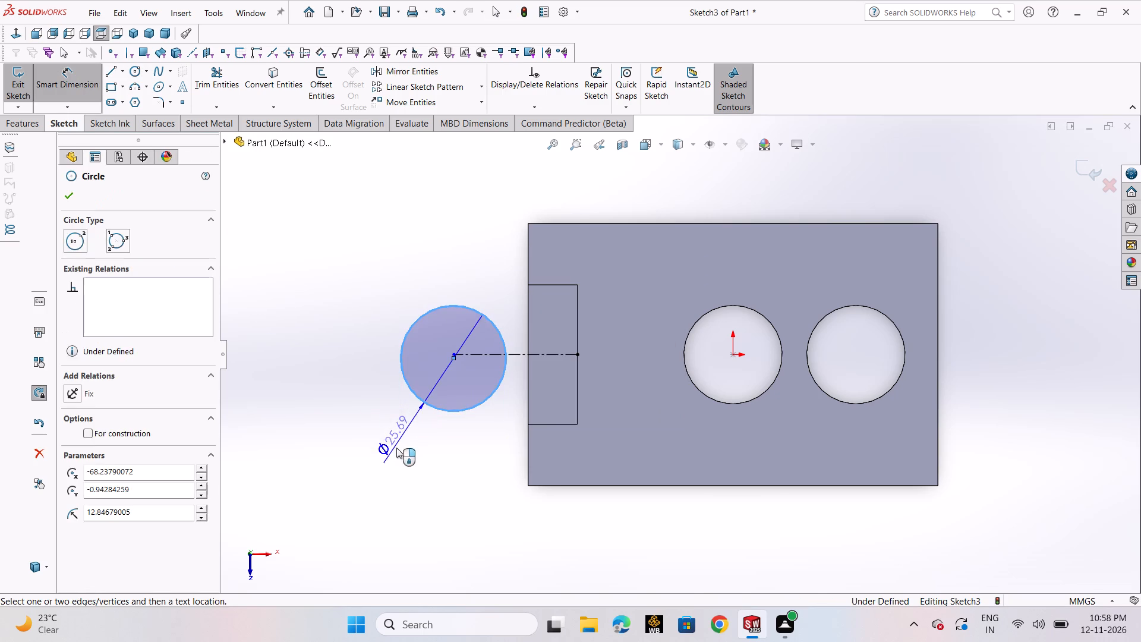
pyautogui.click(396, 449)
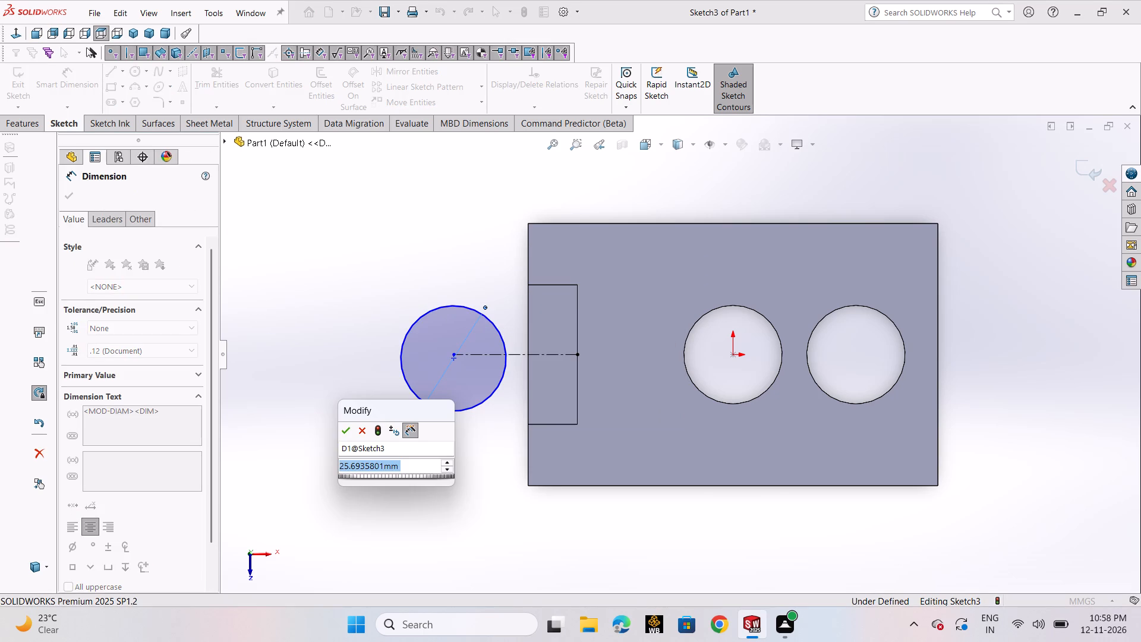
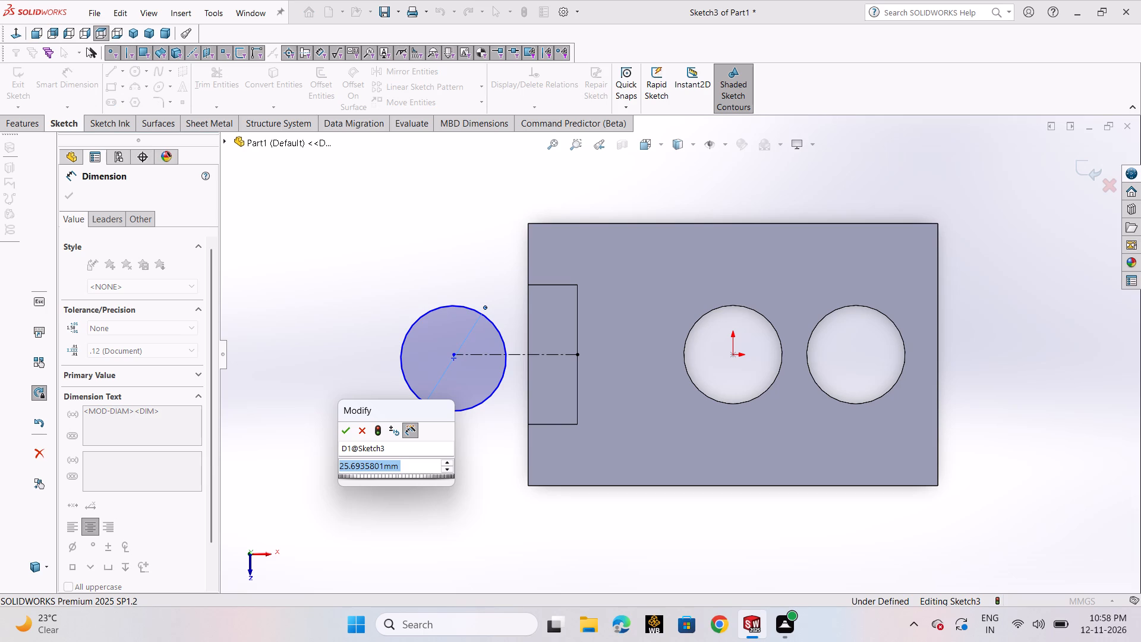
# Set the diameter of the circle at the outer end of the centerline to 20 mm.
pyautogui.write('20')
pyautogui.press('Return')
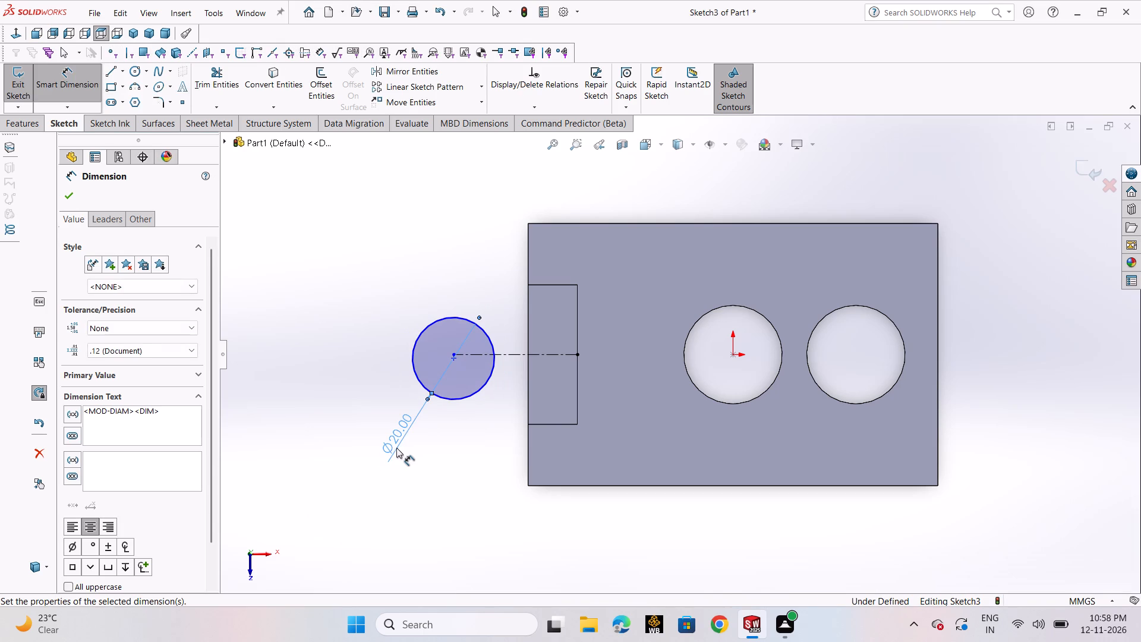
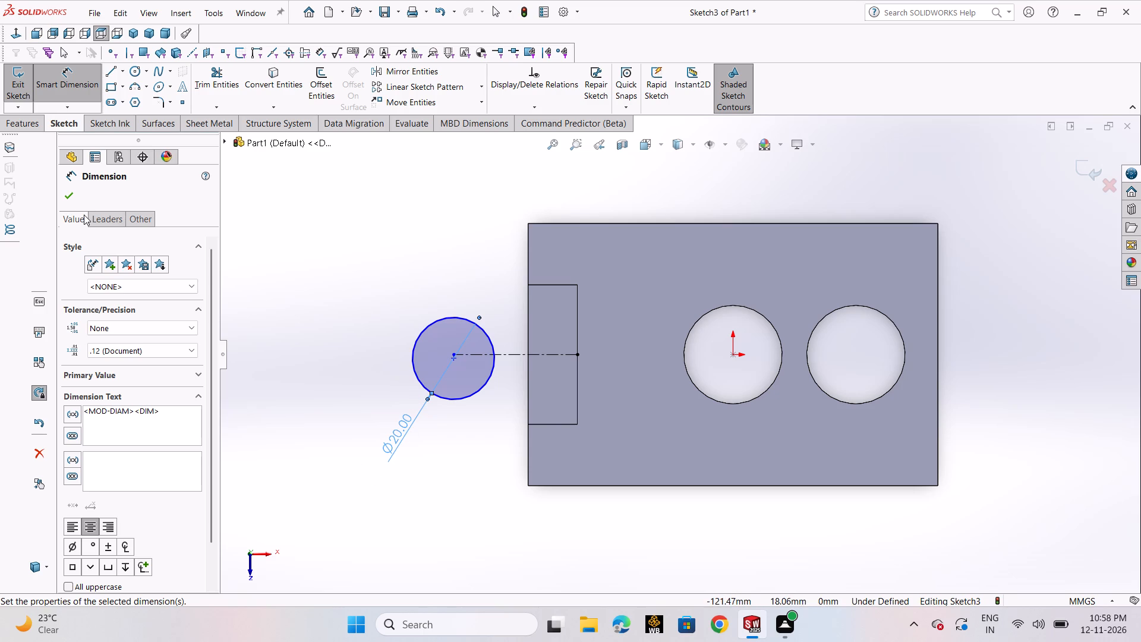
# Sketch a second, larger circle about 45 mm in diameter, centred on the centerline's outer end around the 20 mm circle.
pyautogui.click(68, 198)
pyautogui.click(138, 75)
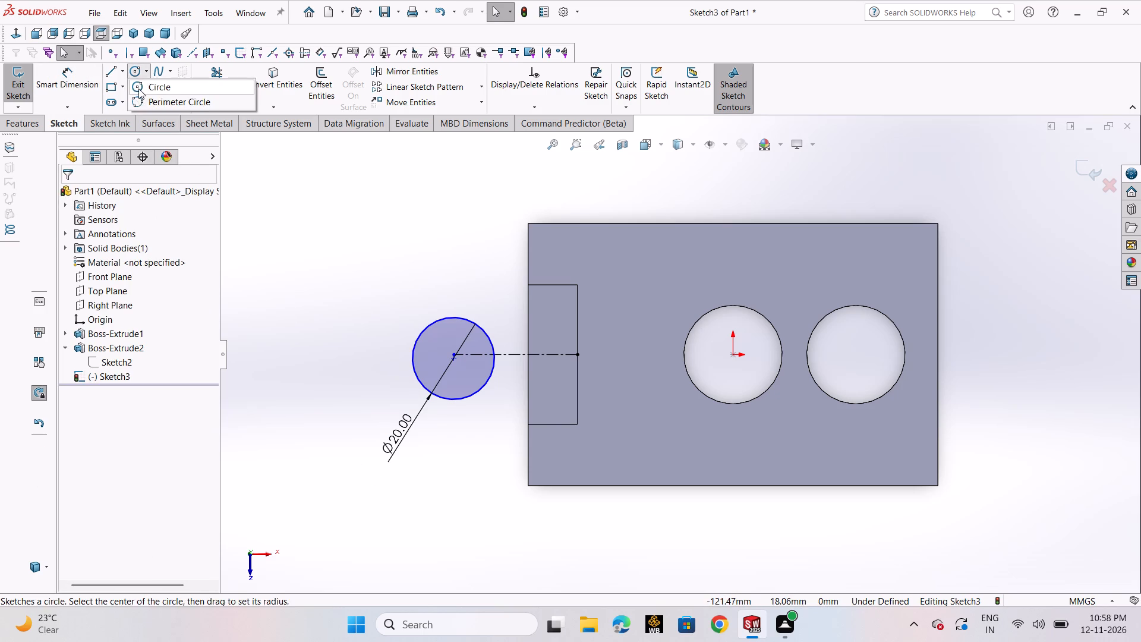
pyautogui.click(138, 89)
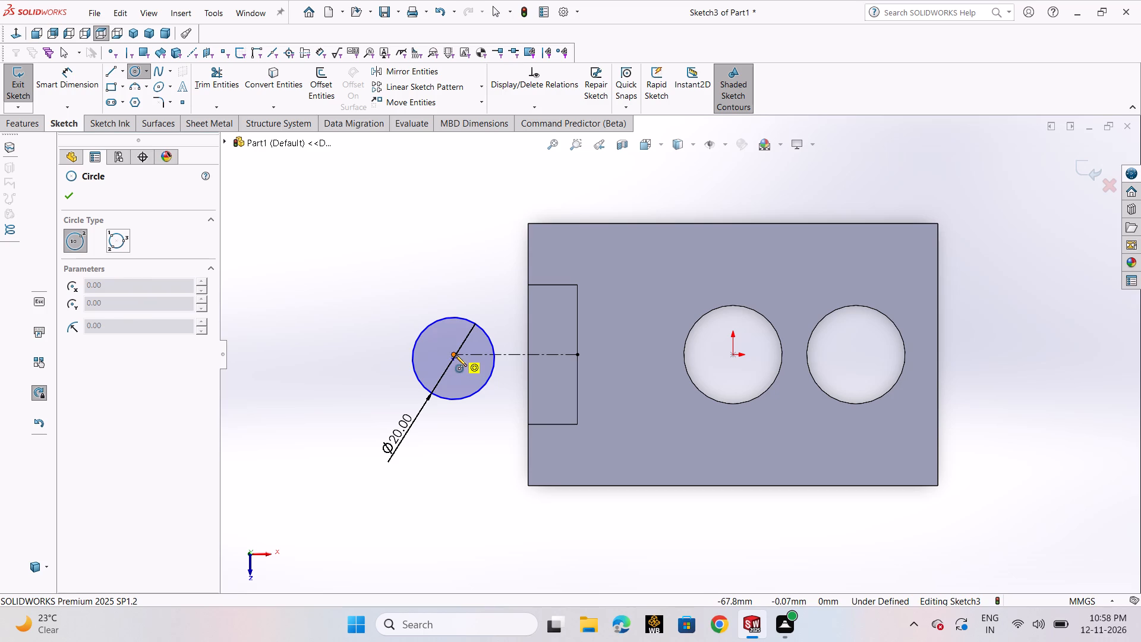
pyautogui.click(455, 355)
pyautogui.click(459, 263)
pyautogui.rightClick(459, 263)
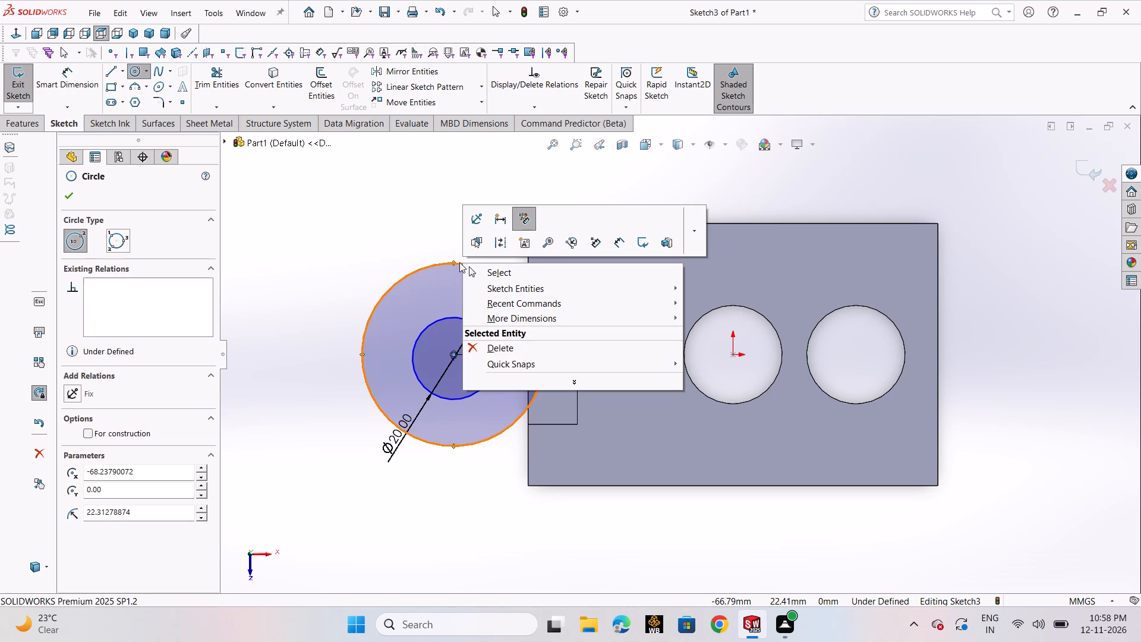
pyautogui.click(471, 278)
# Dimension the larger circle and set its diameter to 40 mm.
pyautogui.click(50, 85)
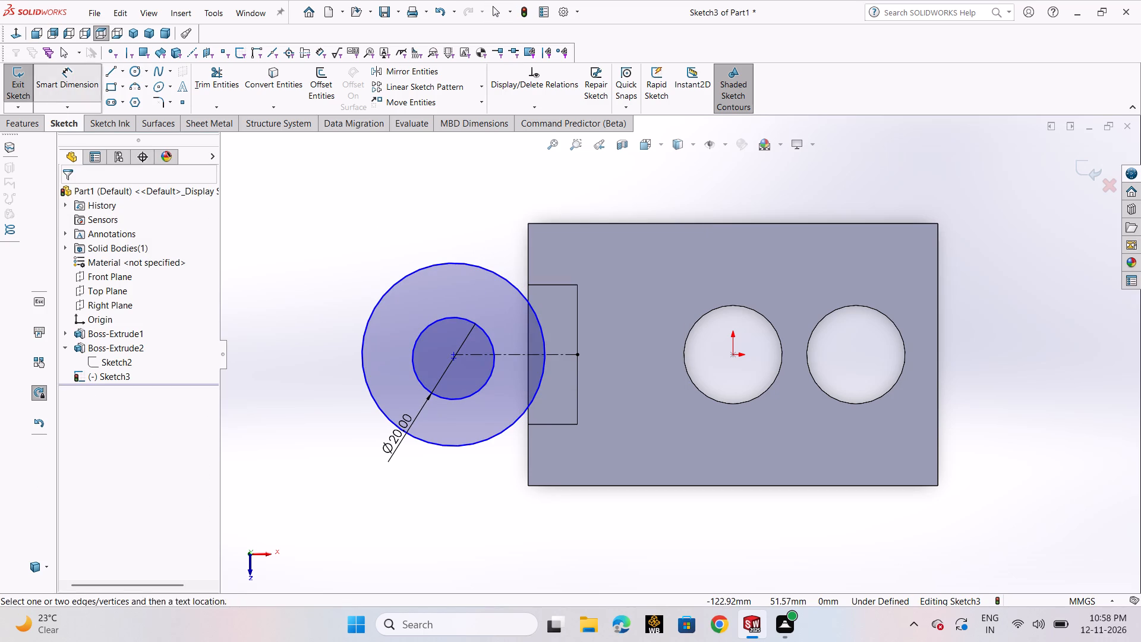
pyautogui.click(393, 289)
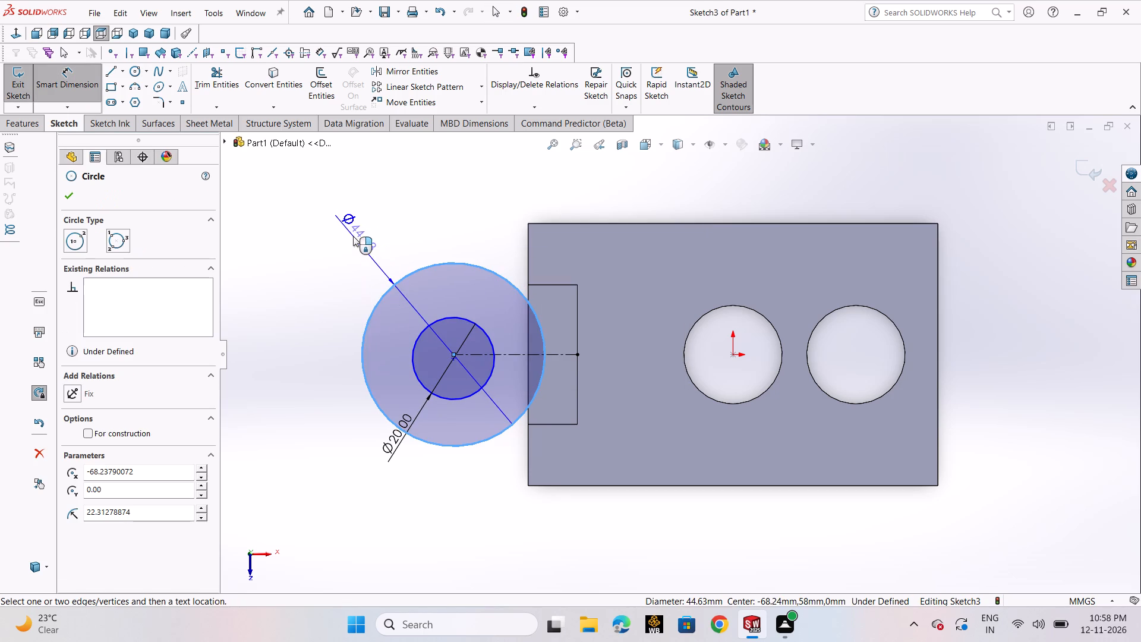
pyautogui.click(353, 236)
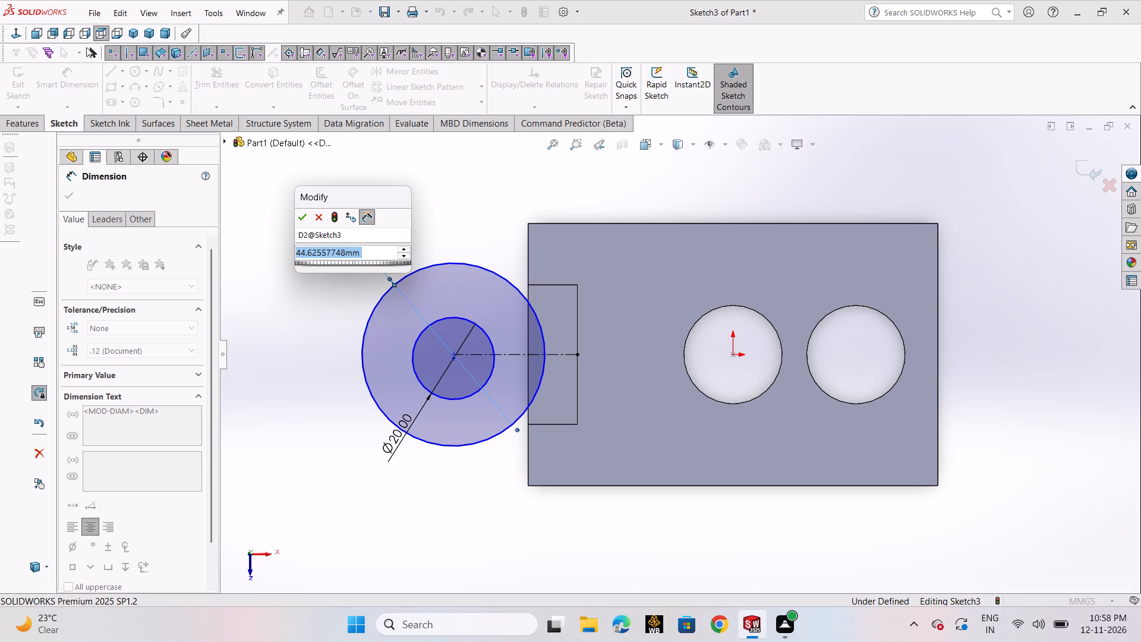
pyautogui.write('20')
pyautogui.press('Return')
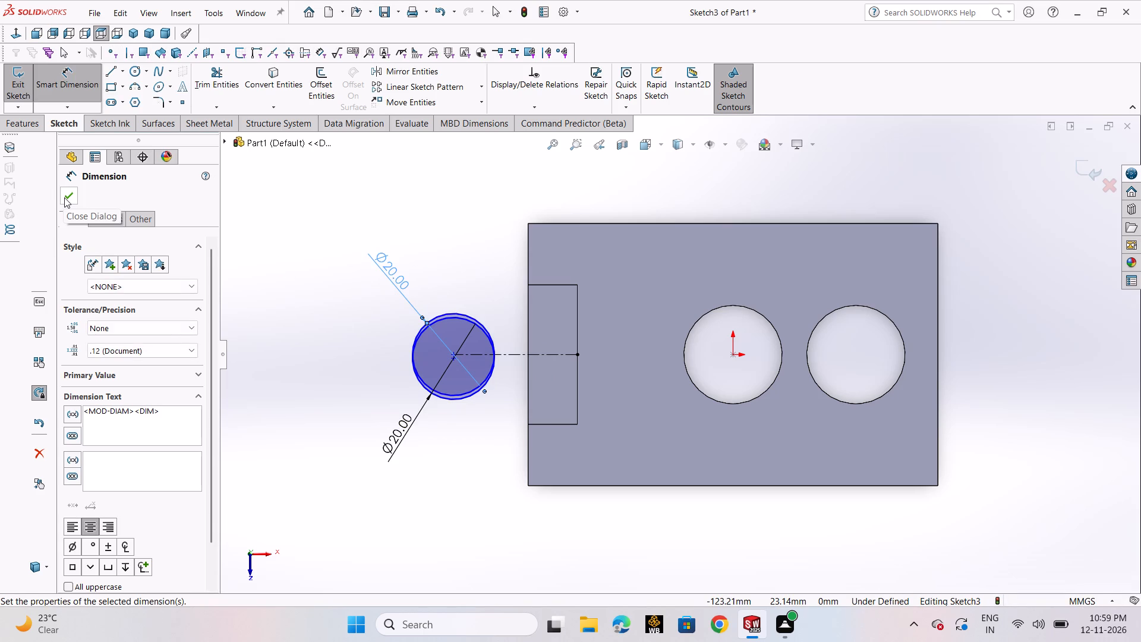
pyautogui.doubleClick(390, 274)
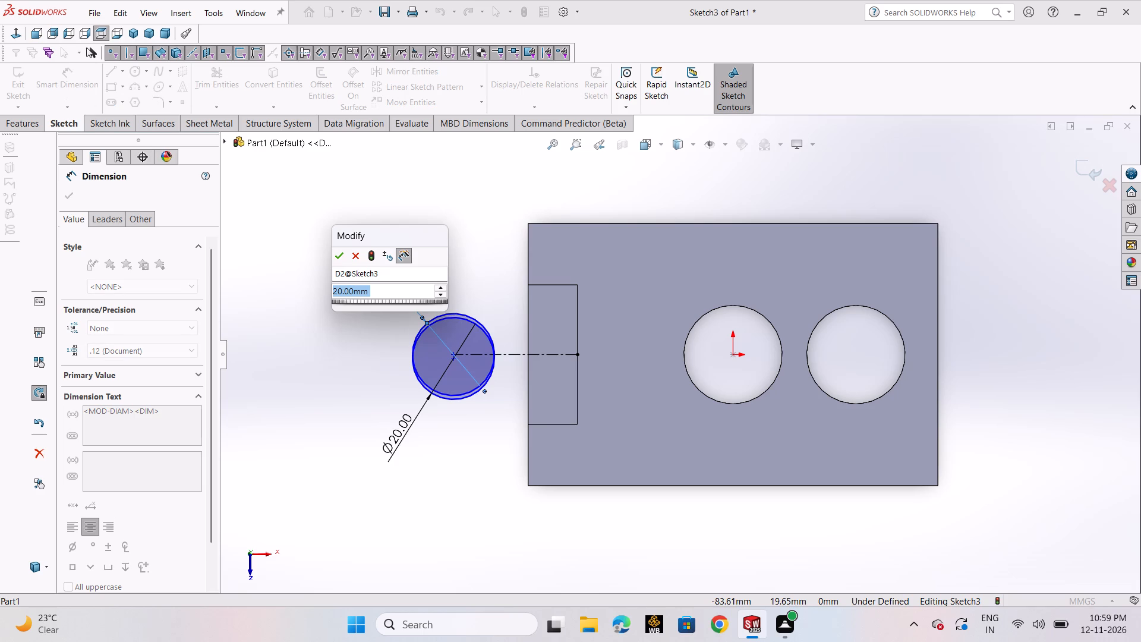
pyautogui.write('40')
pyautogui.press('Return')
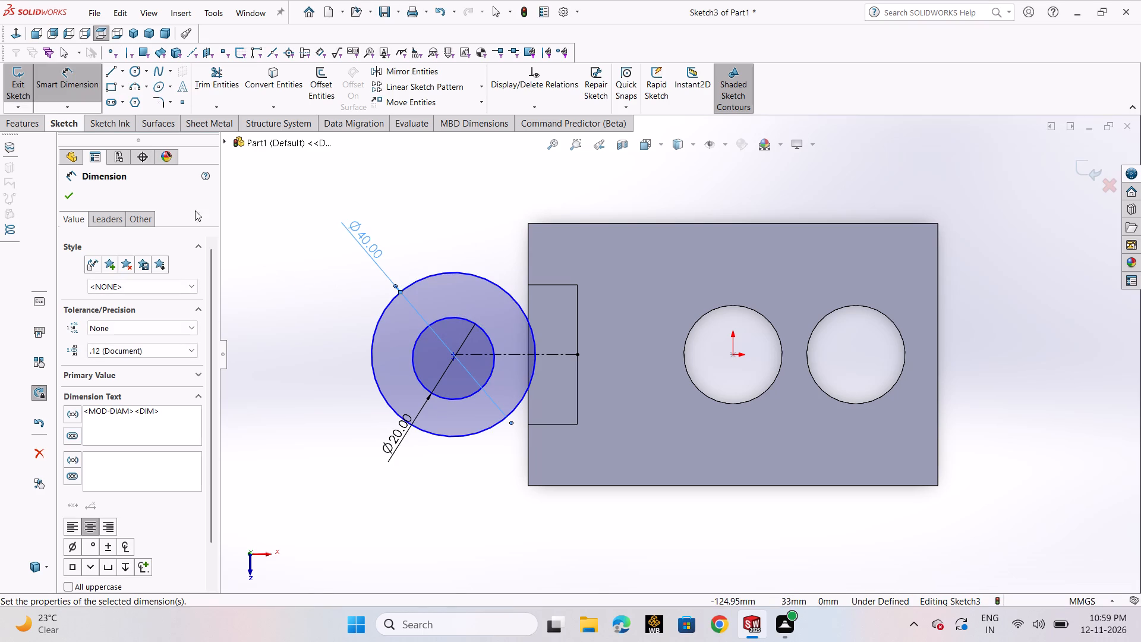
pyautogui.click(65, 197)
pyautogui.click(257, 304)
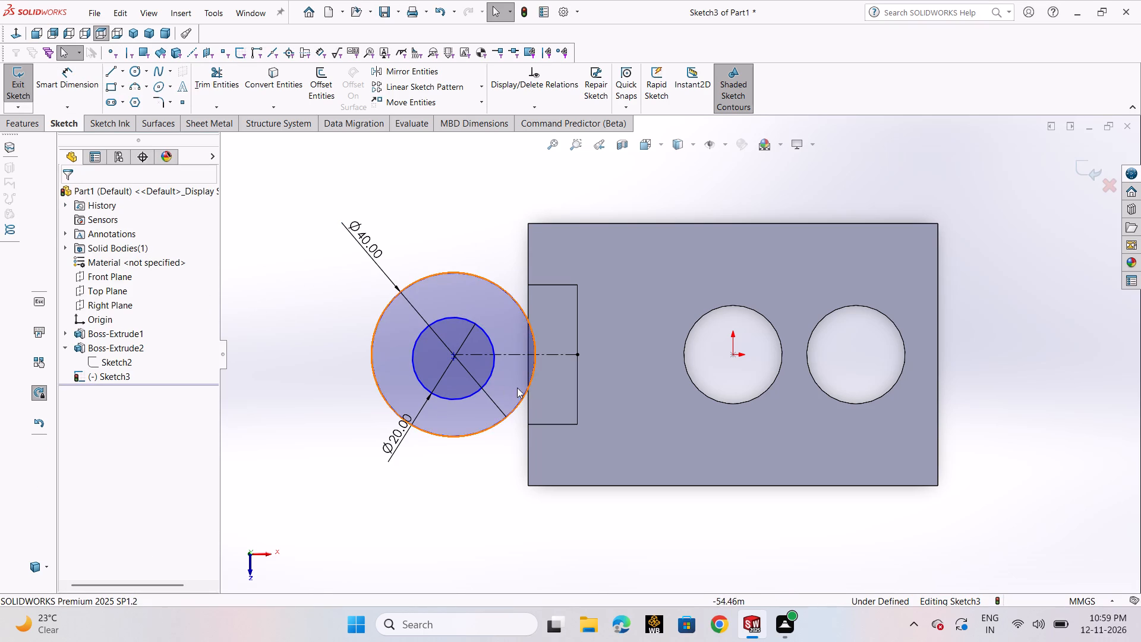
# Move the 20 mm circle's centre onto the centerline's outer endpoint, in line with the larger circle's centre.
pyautogui.scroll(-3, 519, 392)
pyautogui.scroll(-2, 468, 345)
pyautogui.scroll(2, 468, 345)
pyautogui.scroll(-1, 468, 345)
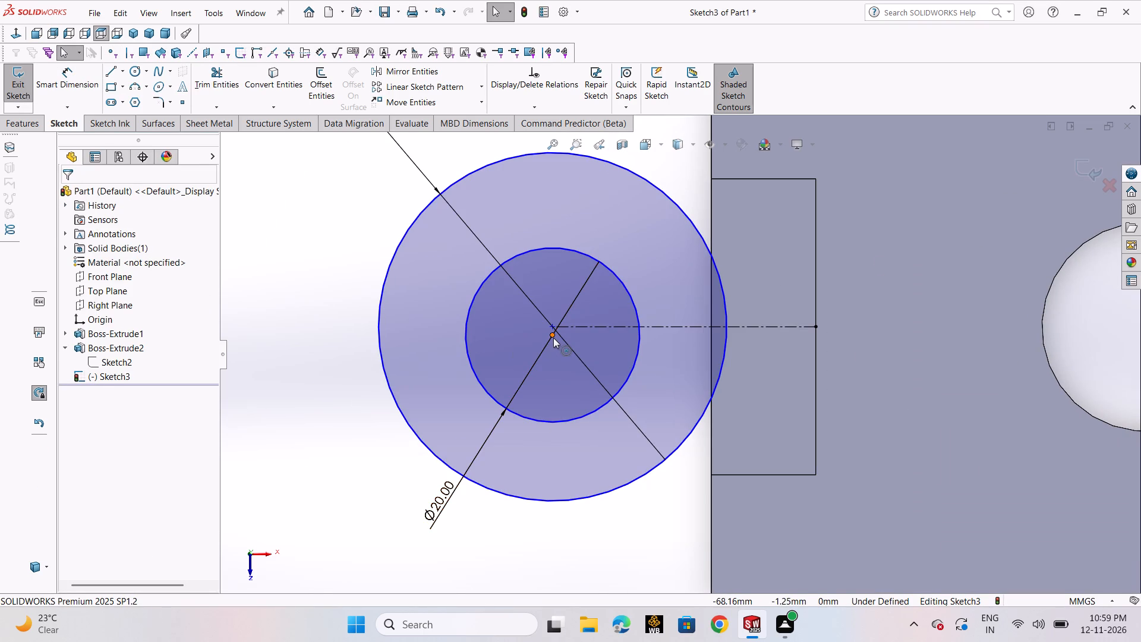
pyautogui.moveTo(553, 338); pyautogui.dragTo(553, 323)
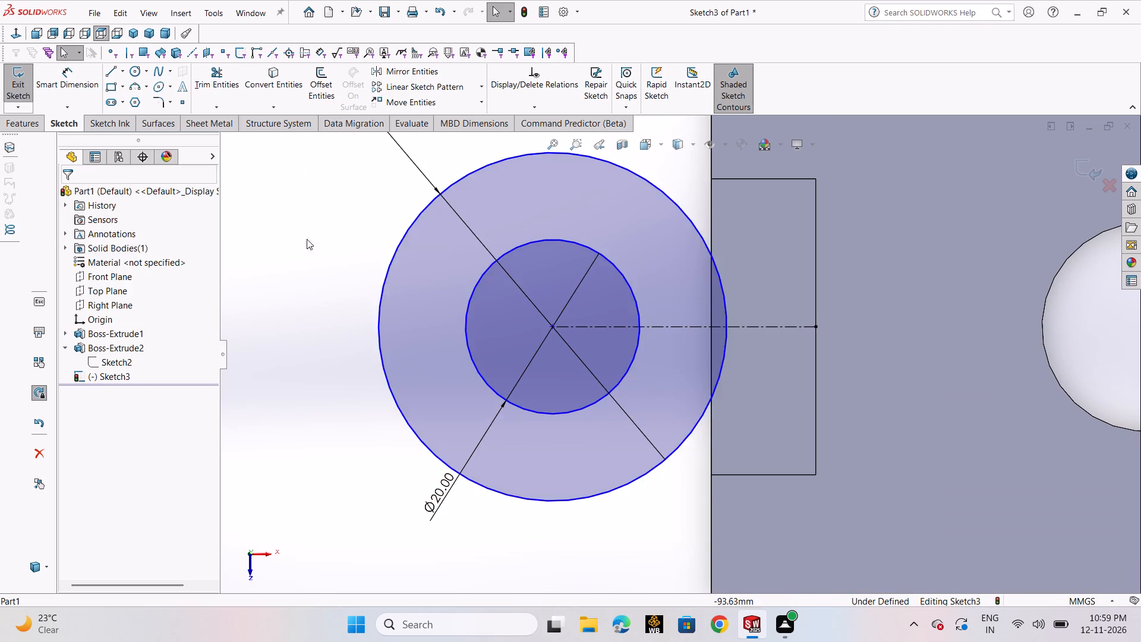
pyautogui.click(279, 232)
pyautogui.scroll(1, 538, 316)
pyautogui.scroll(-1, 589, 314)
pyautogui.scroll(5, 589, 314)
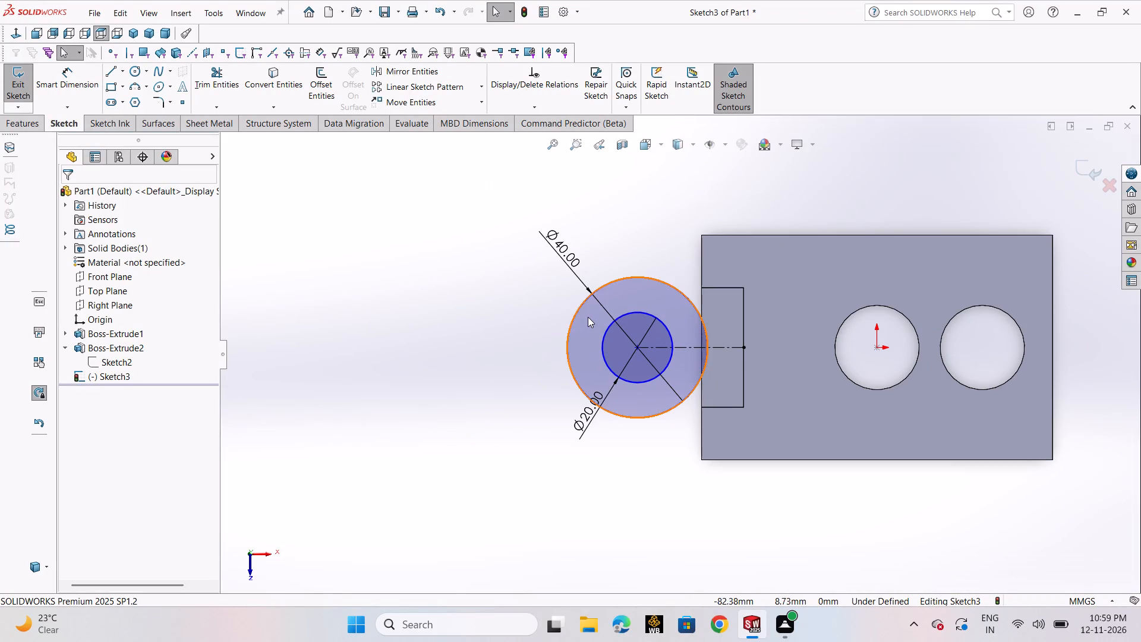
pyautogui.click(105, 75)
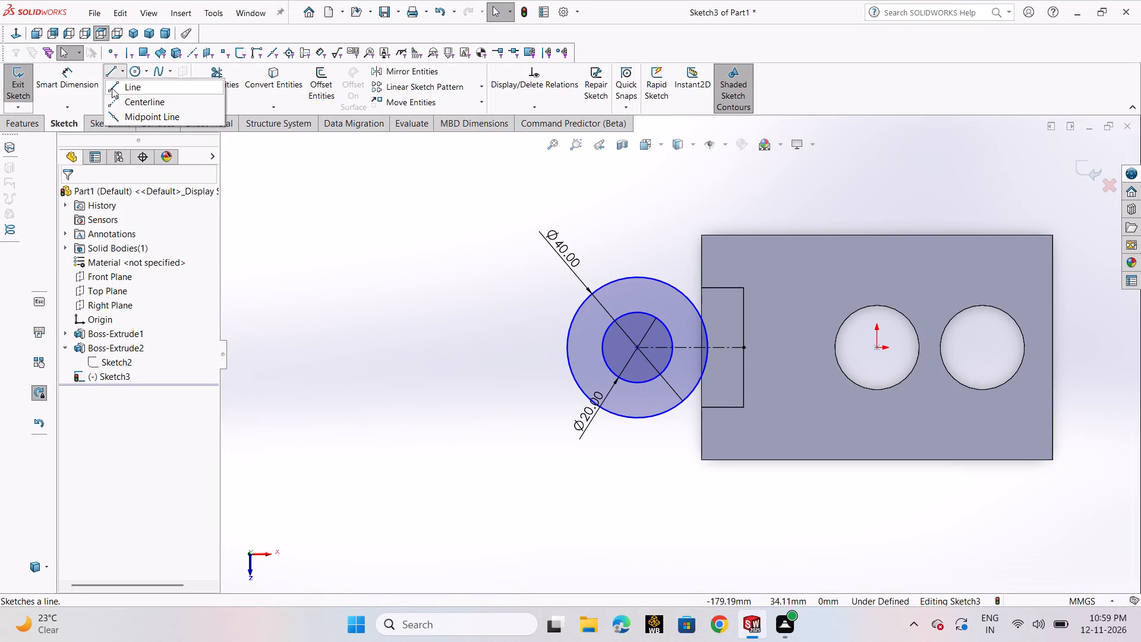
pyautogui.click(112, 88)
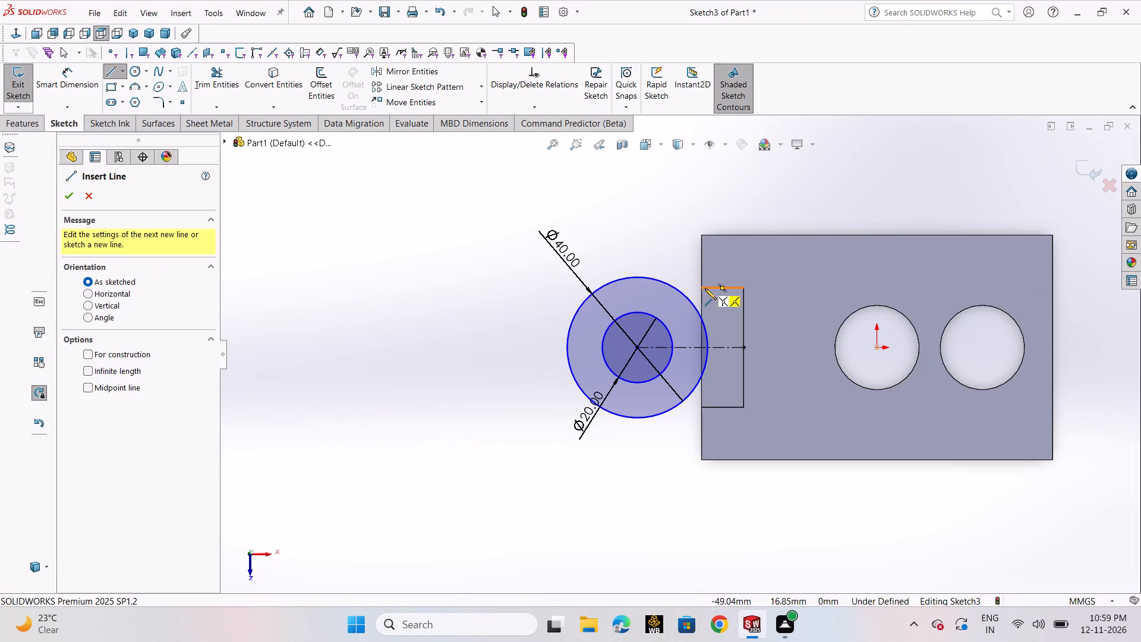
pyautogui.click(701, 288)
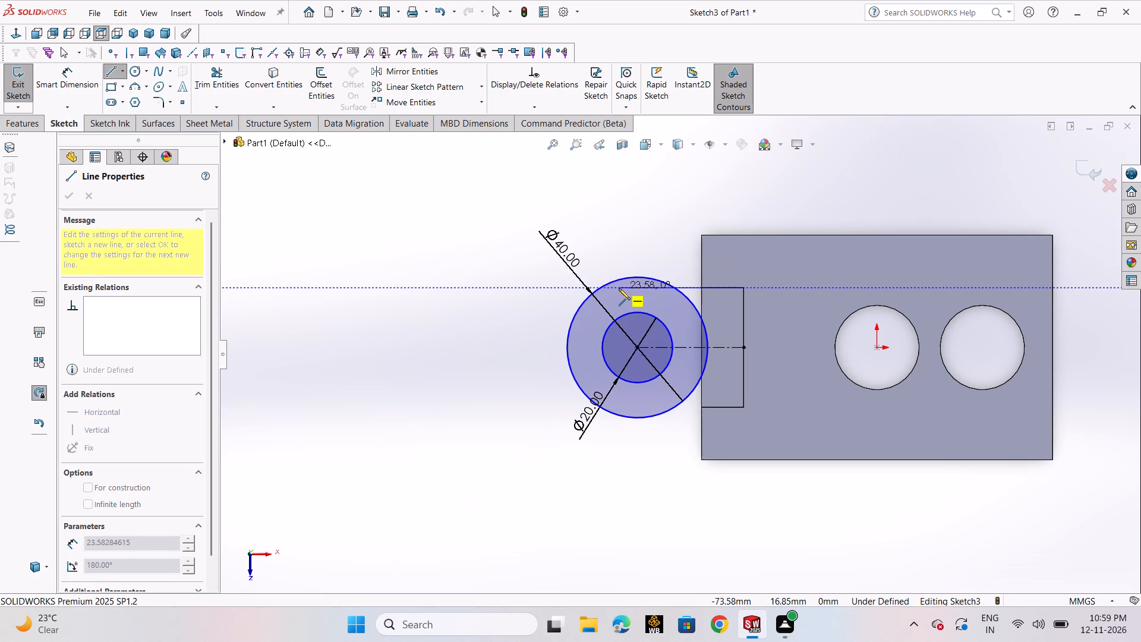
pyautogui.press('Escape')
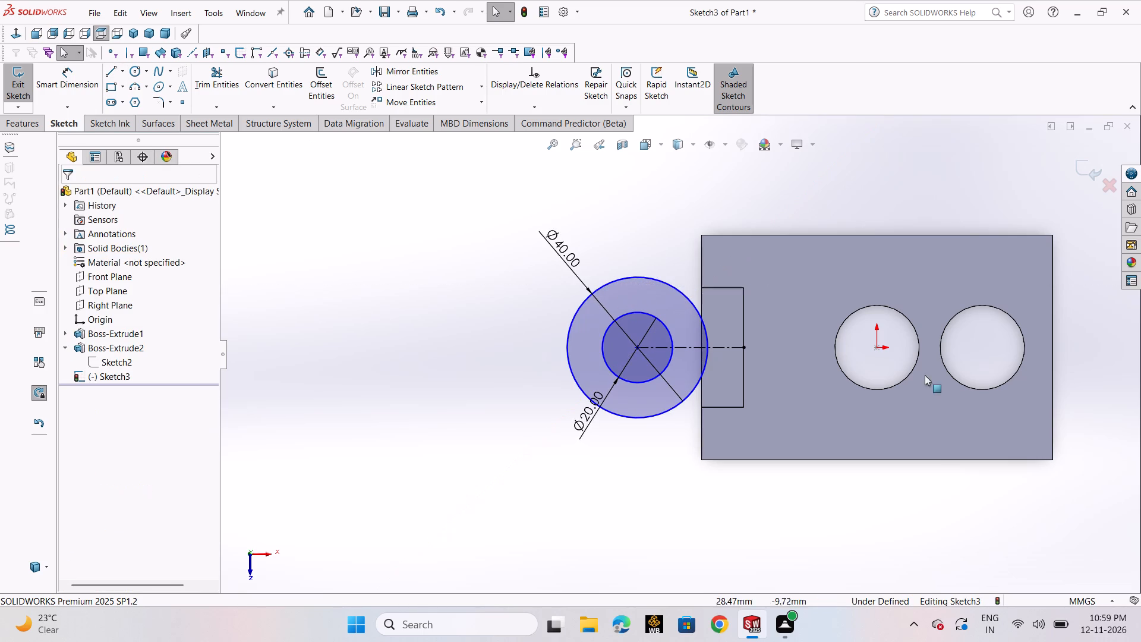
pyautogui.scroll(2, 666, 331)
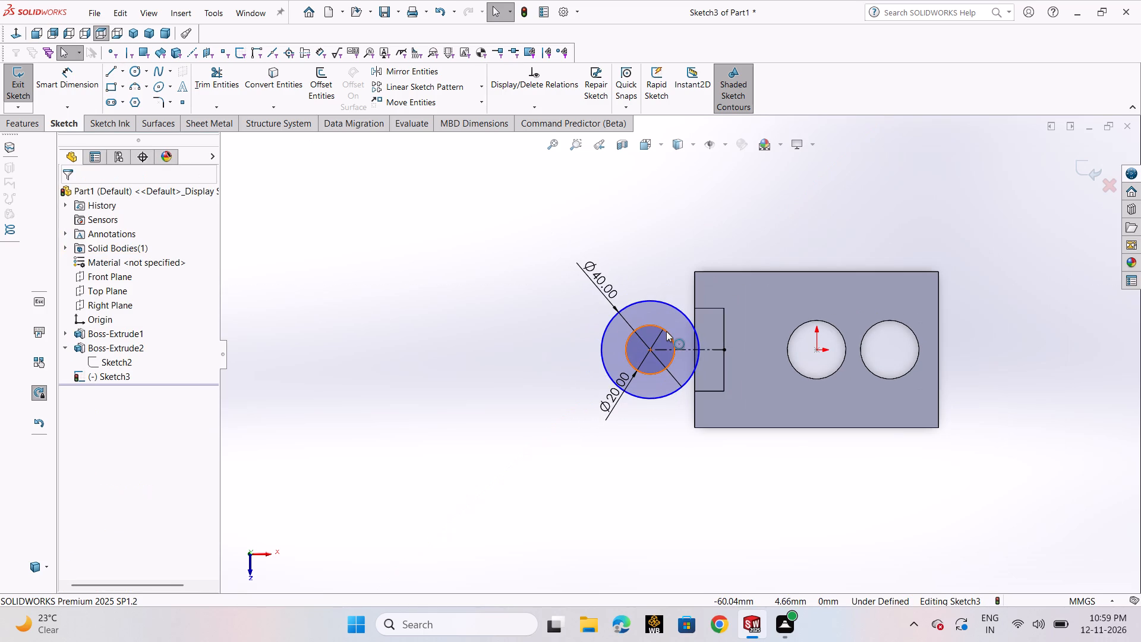
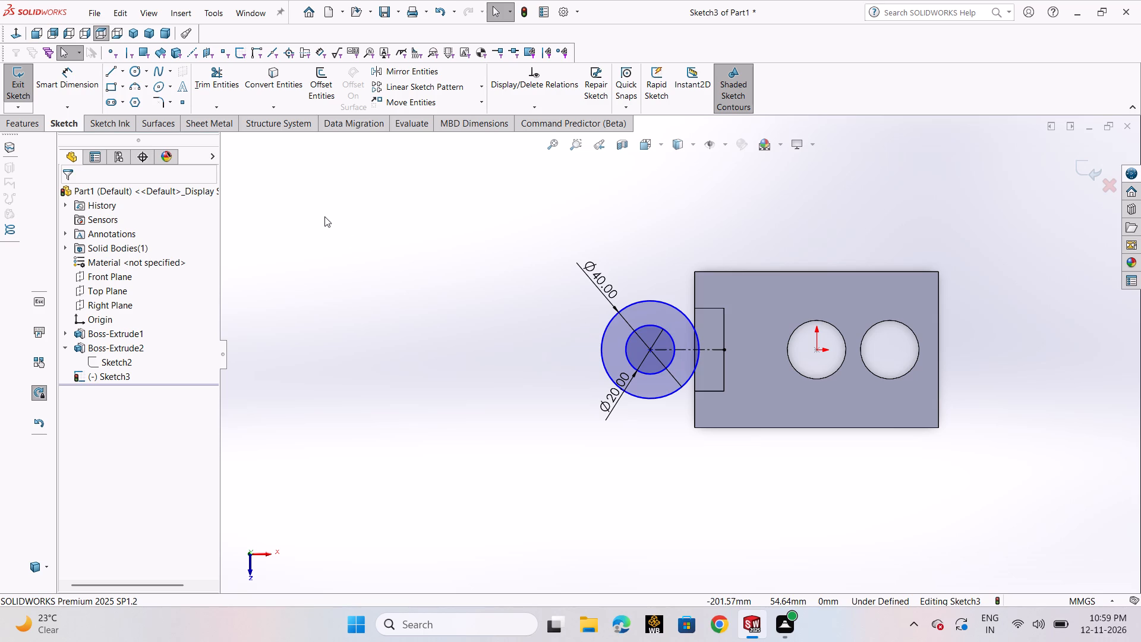
# Leave the circle sketch, edit the upright's base sketch to set its rectangle's 34 mm length to 40 mm, and close it.
pyautogui.click(23, 91)
pyautogui.click(391, 347)
pyautogui.click(708, 373)
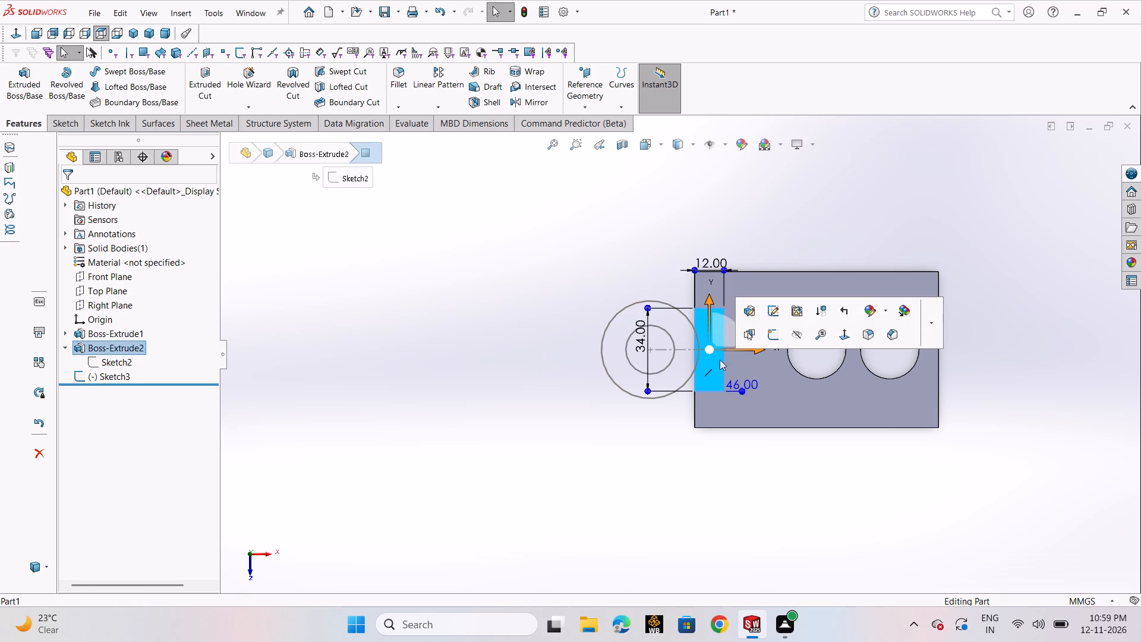
pyautogui.click(776, 317)
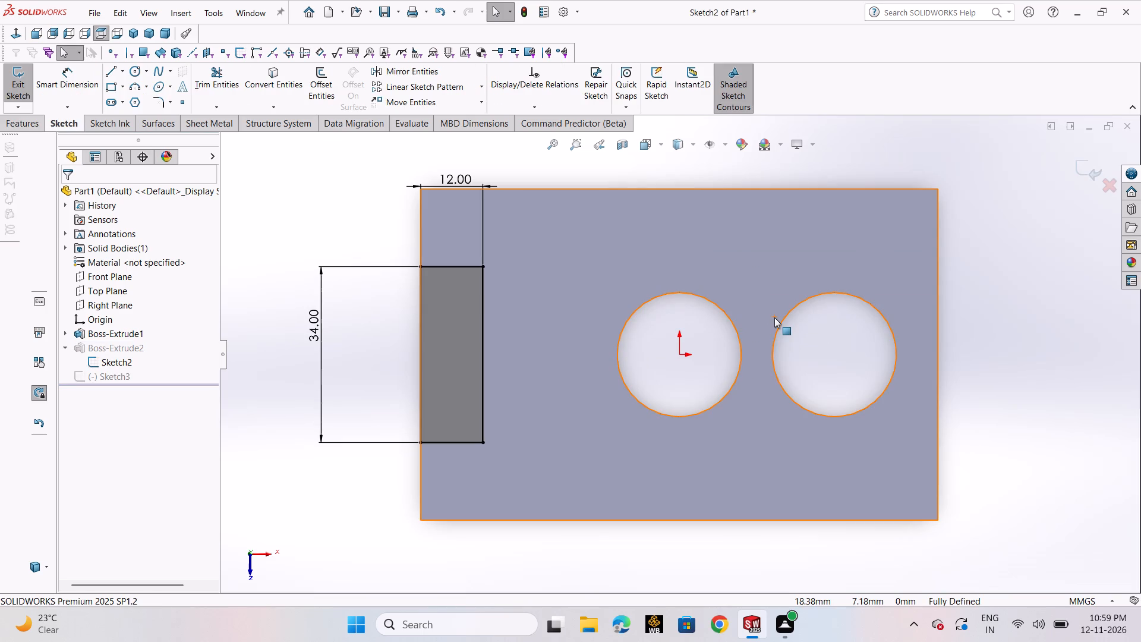
pyautogui.doubleClick(314, 328)
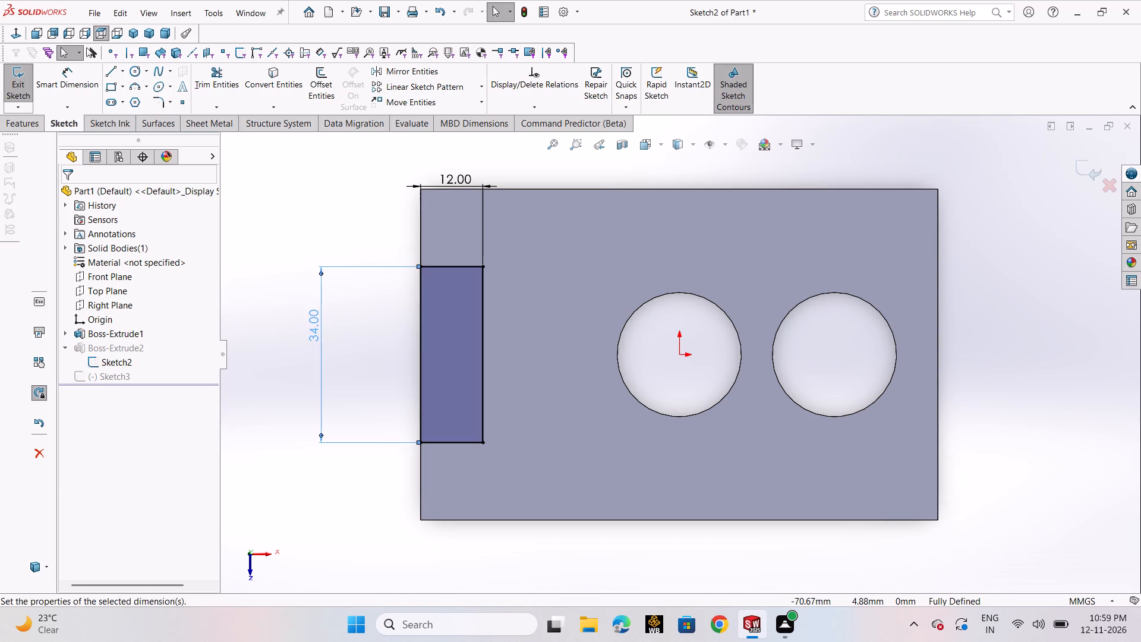
pyautogui.write('40')
pyautogui.press('Return')
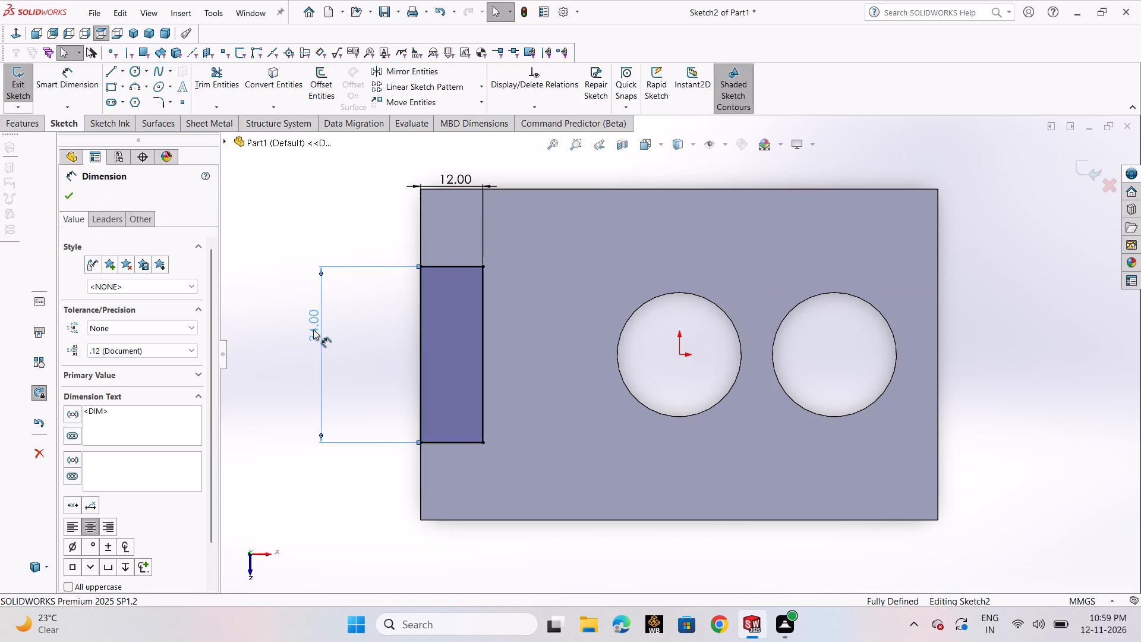
pyautogui.doubleClick(313, 330)
pyautogui.write('40')
pyautogui.press('Return')
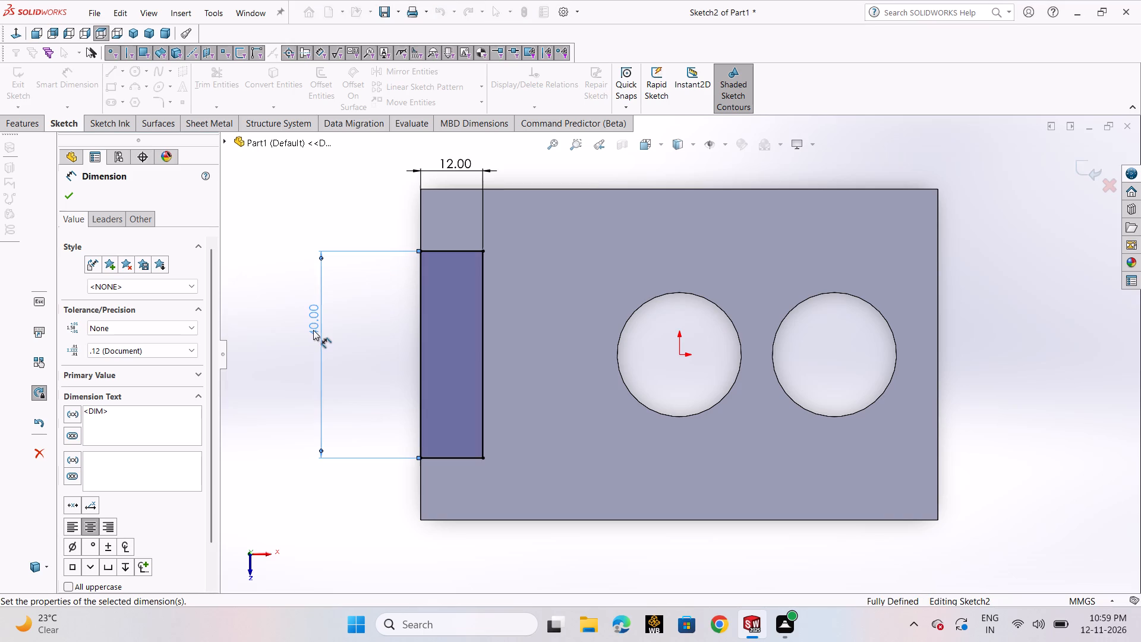
pyautogui.click(76, 196)
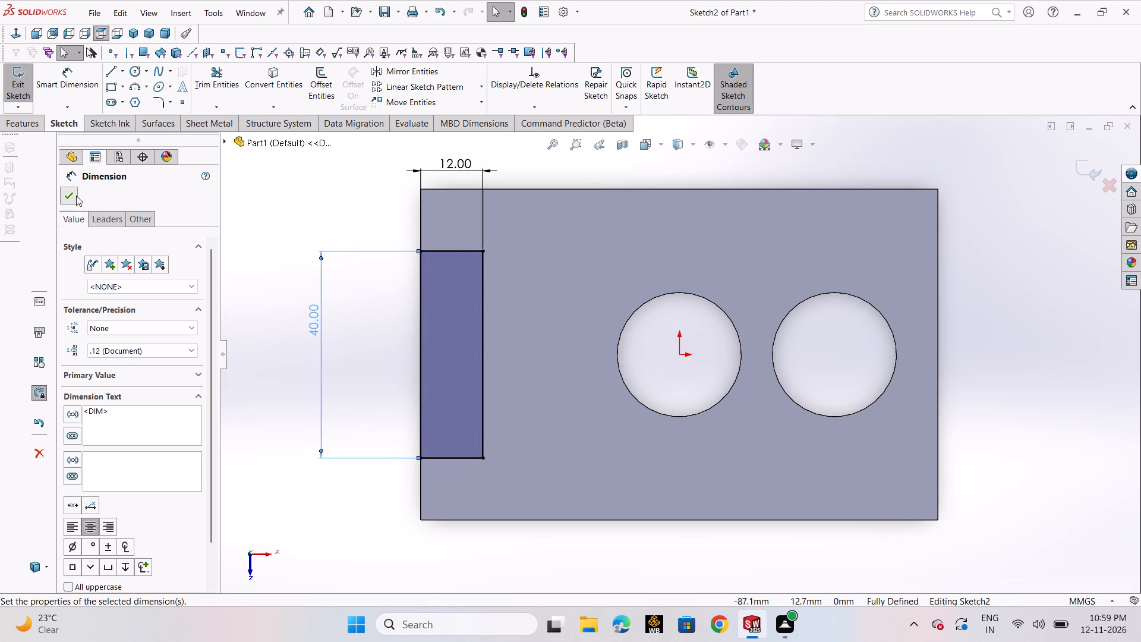
pyautogui.click(26, 84)
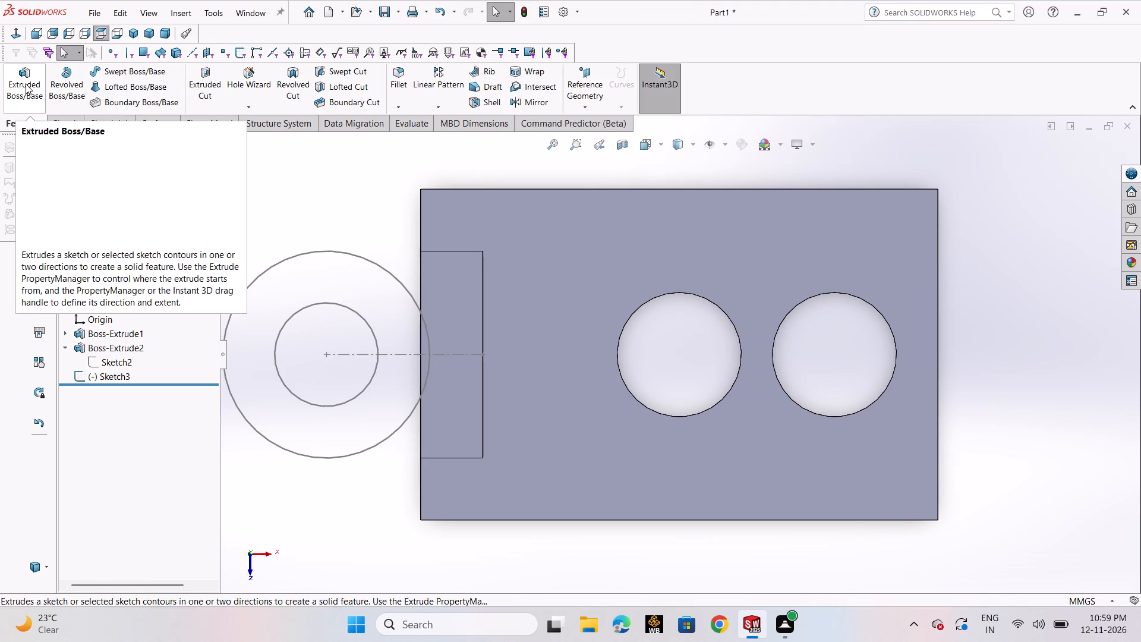
# Reopen the circle sketch and draw a line from the upright's upper outer corner to the 40 mm circle's topmost point.
pyautogui.scroll(2, 402, 295)
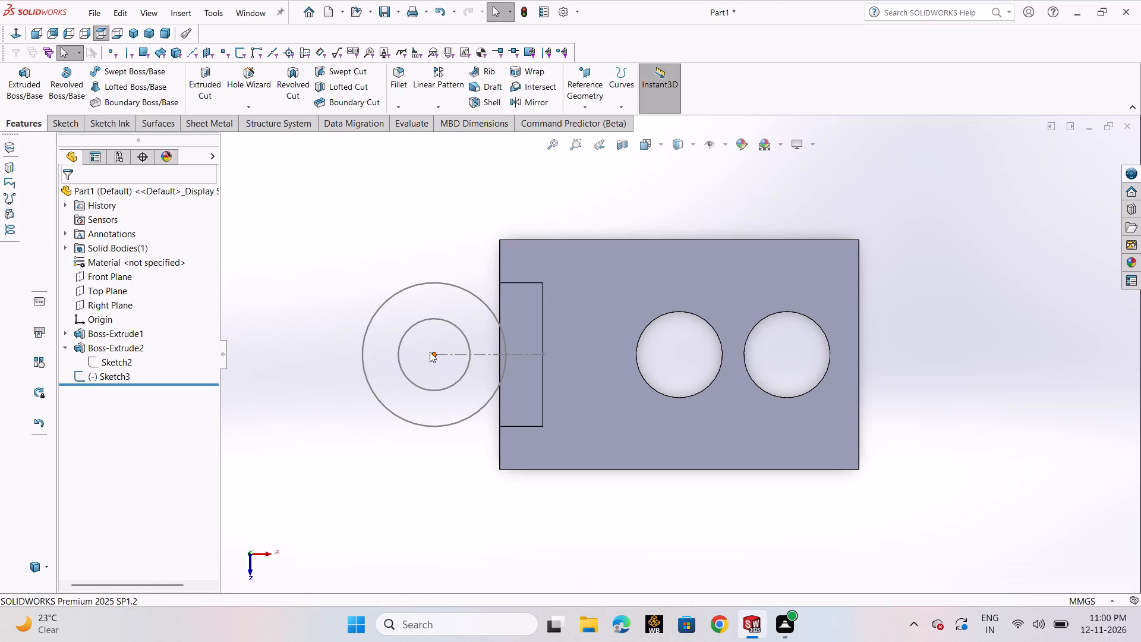
pyautogui.doubleClick(427, 285)
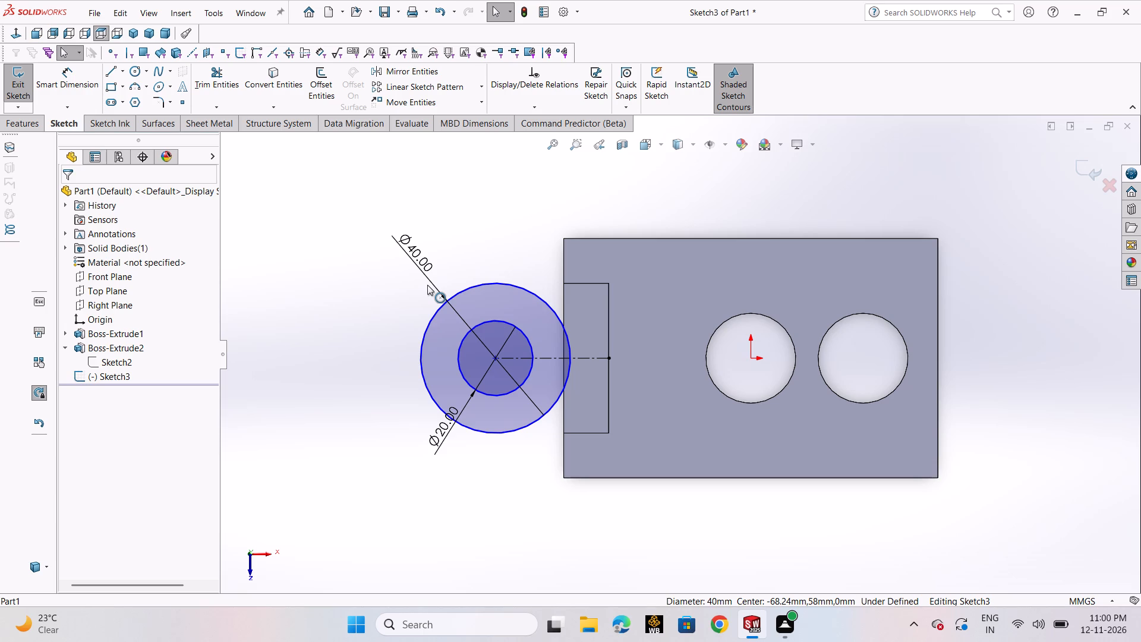
pyautogui.click(111, 77)
pyautogui.click(115, 84)
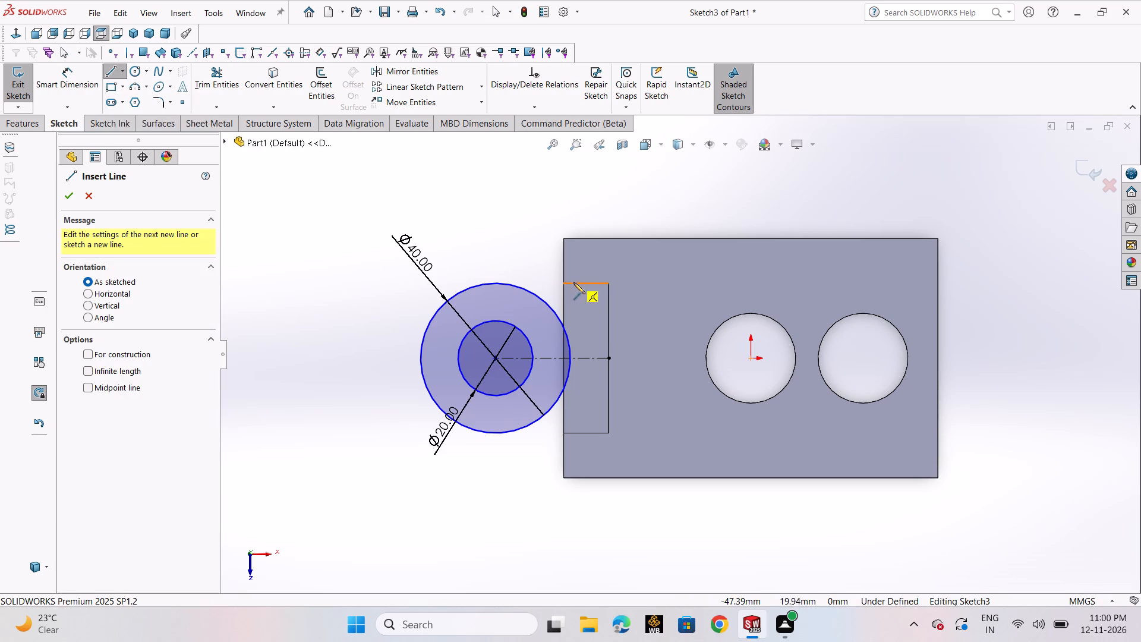
pyautogui.click(563, 282)
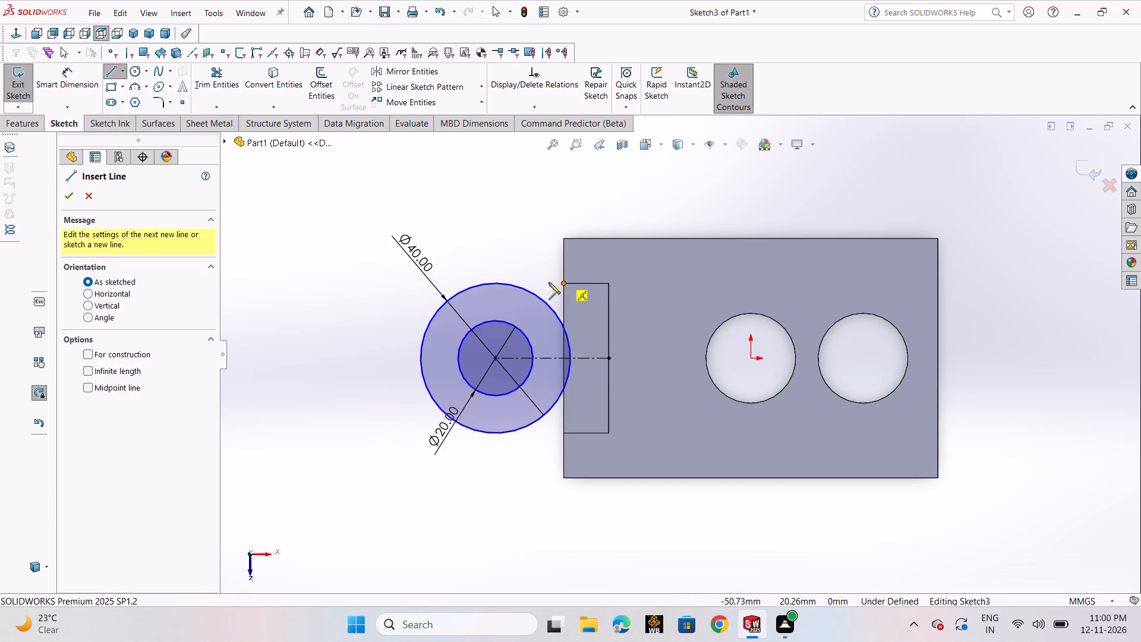
pyautogui.click(498, 284)
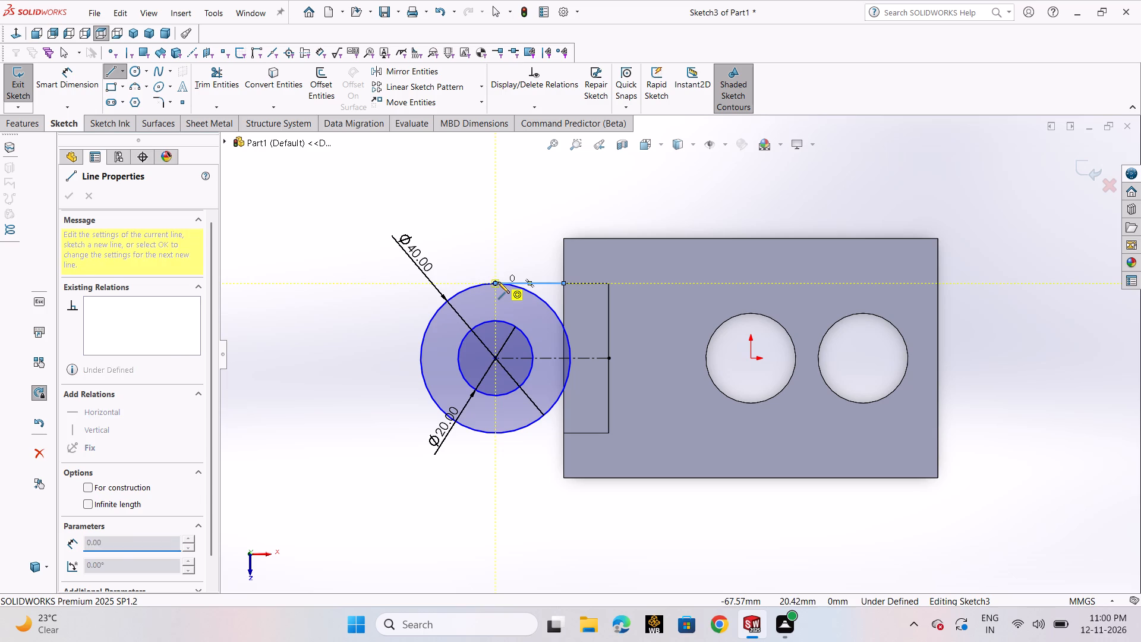
pyautogui.rightClick(464, 246)
pyautogui.click(476, 258)
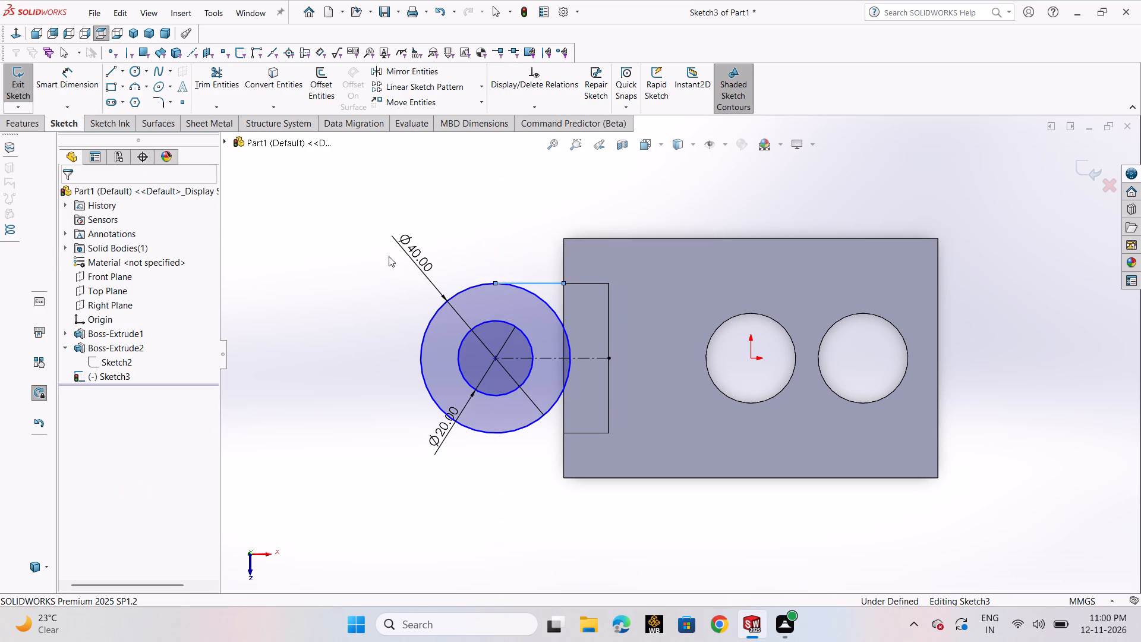
# Draw a horizontal line about 18 mm long from the 40 mm circle's lowest point to the upright's lower outer corner.
pyautogui.click(108, 71)
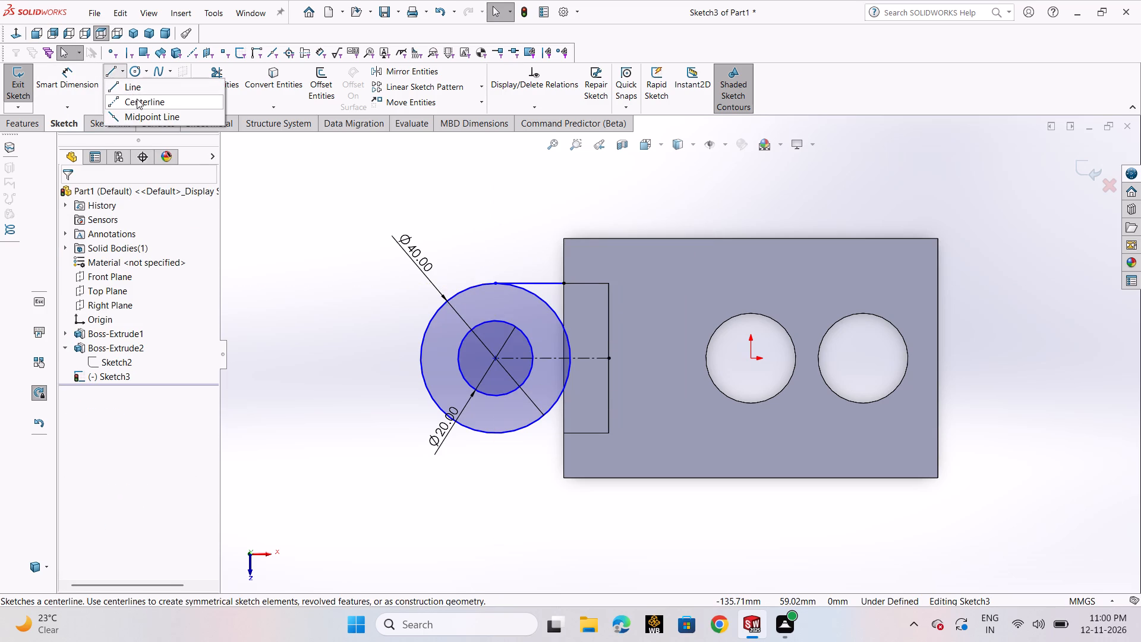
pyautogui.click(138, 91)
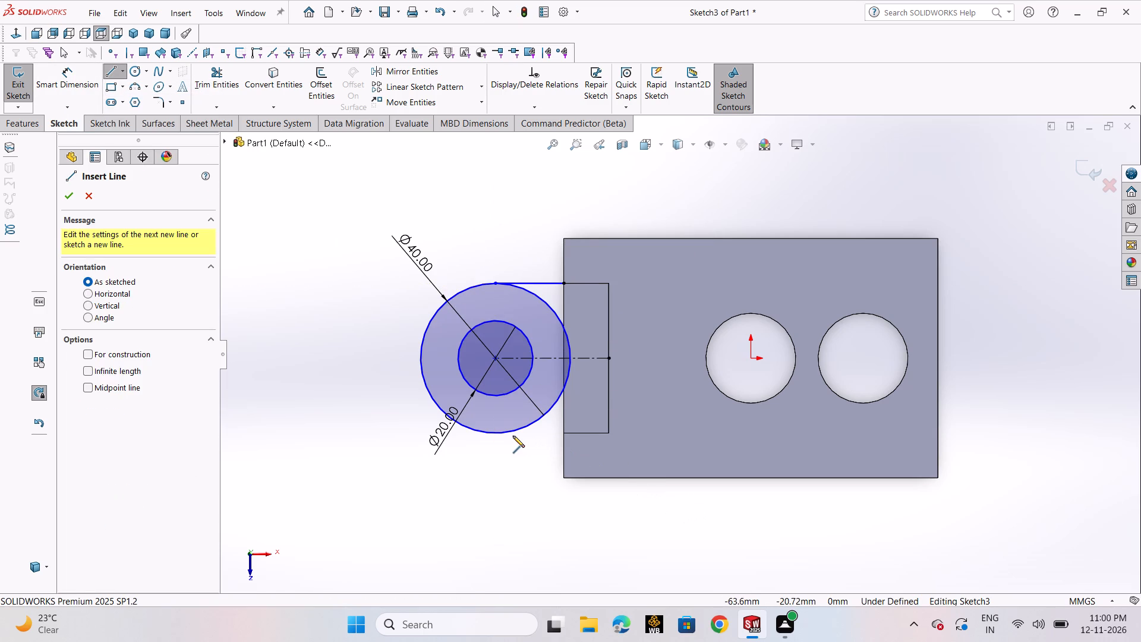
pyautogui.click(496, 433)
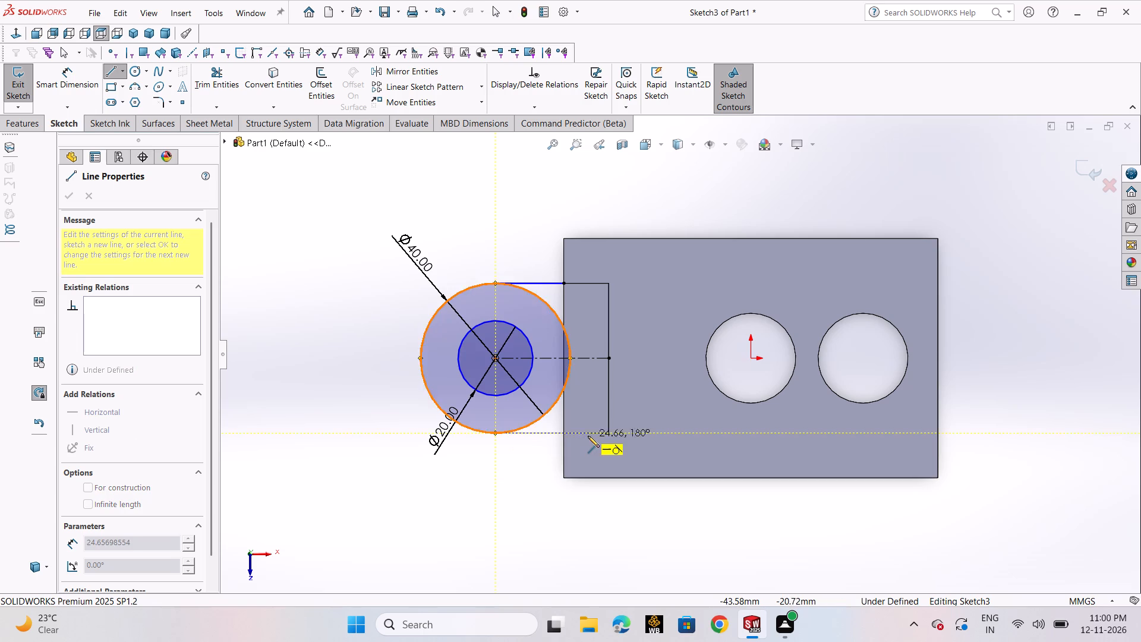
pyautogui.click(563, 435)
pyautogui.rightClick(563, 435)
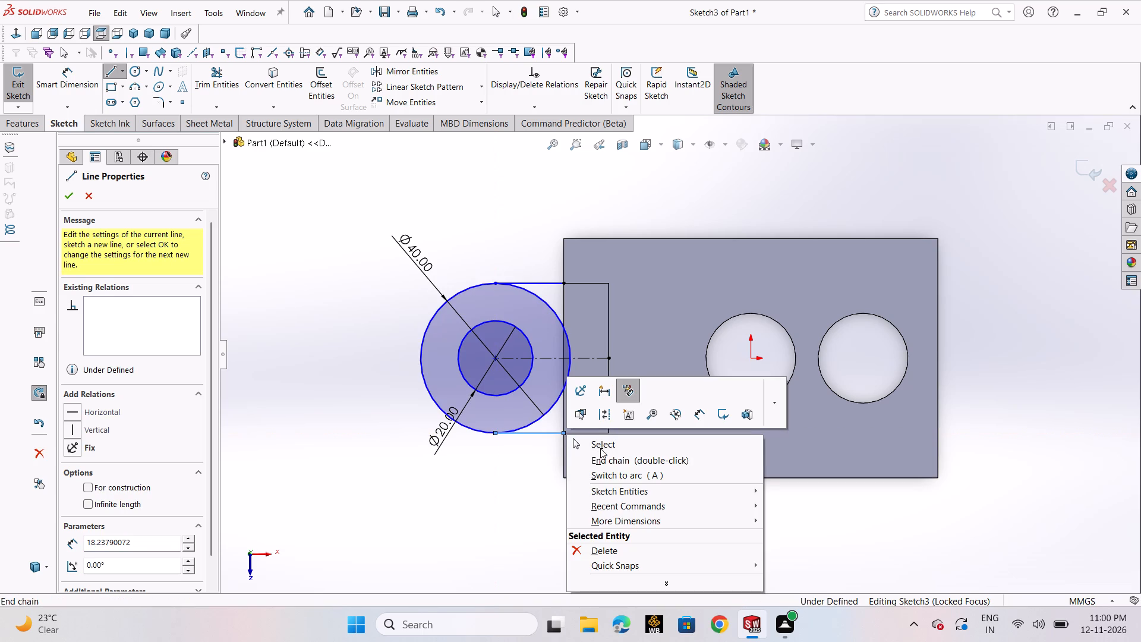
pyautogui.click(600, 448)
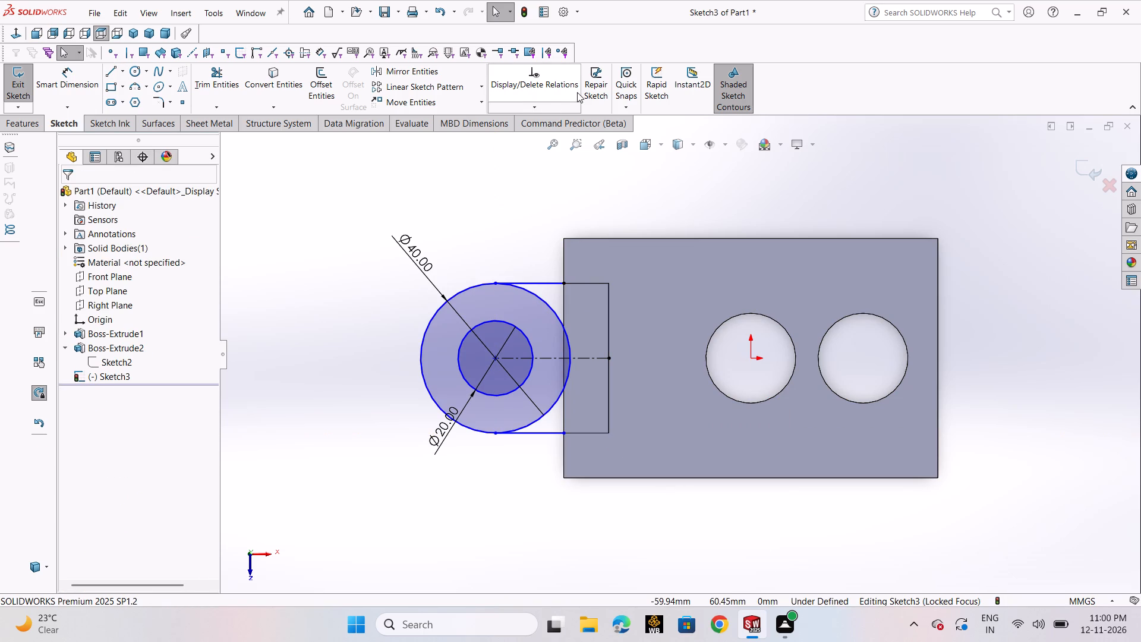
# Convert the upright's upper, lower and inner top-face edges into sketch lines.
pyautogui.click(298, 86)
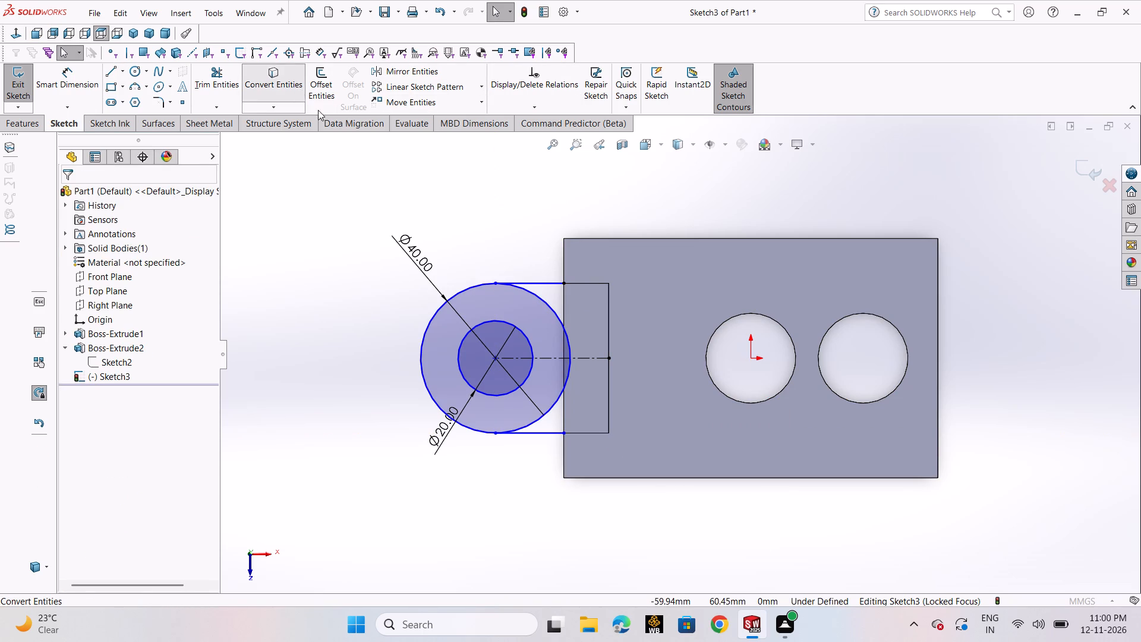
pyautogui.click(579, 283)
pyautogui.click(610, 318)
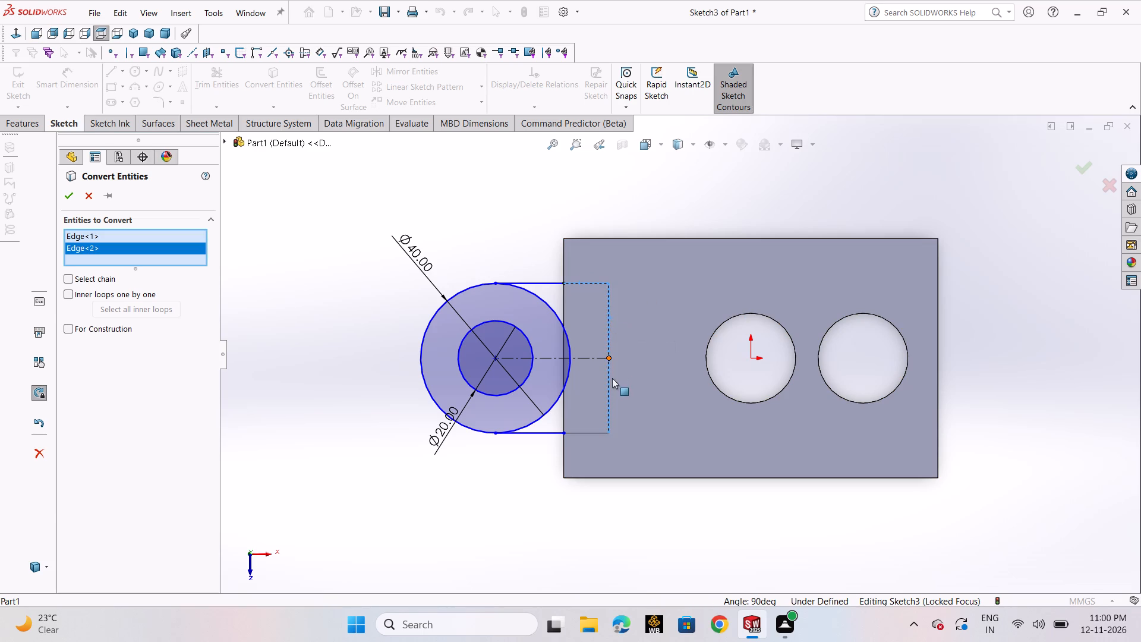
pyautogui.click(592, 433)
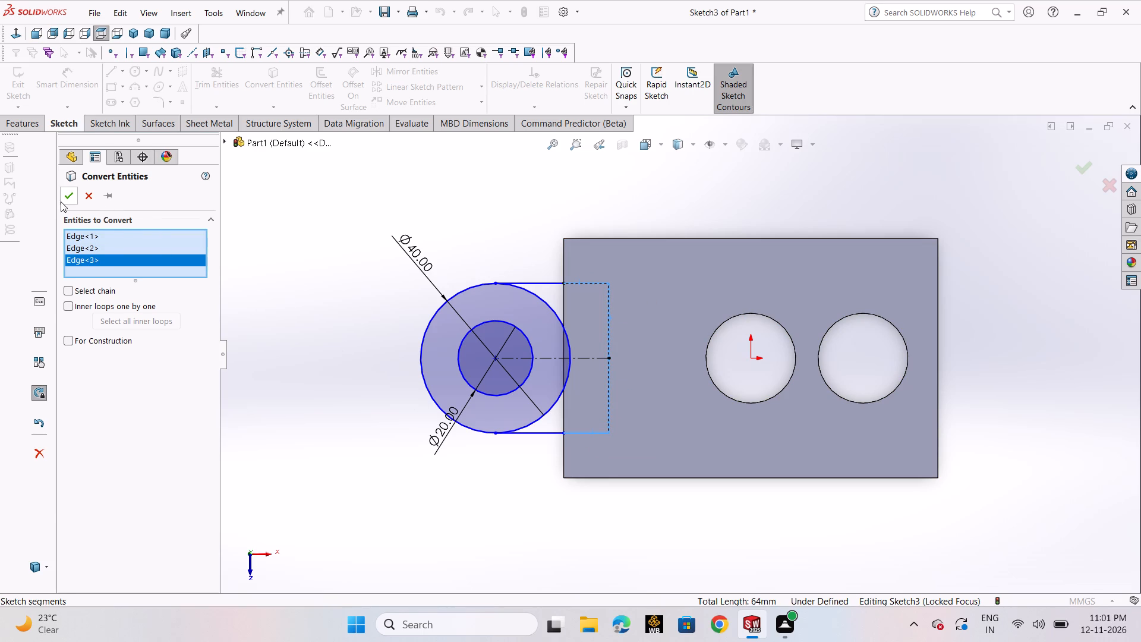
pyautogui.click(65, 197)
pyautogui.click(370, 314)
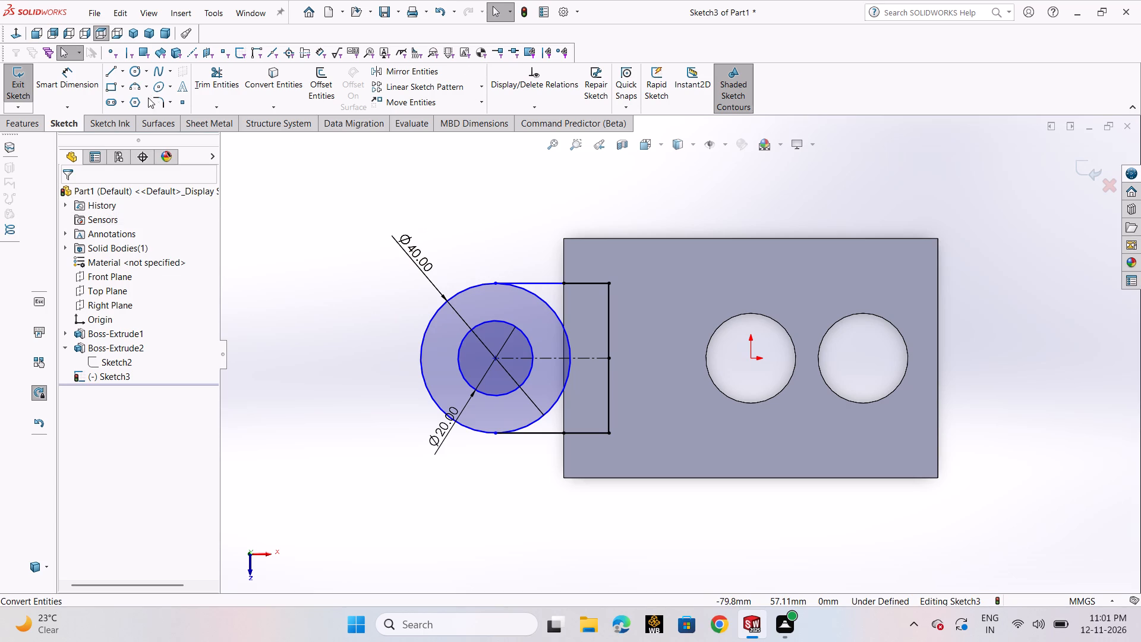
# Power-trim the 40 mm circle's half facing the upright and the centerline portion between the two circles, leaving a round-ended profile.
pyautogui.click(209, 87)
pyautogui.moveTo(597, 323); pyautogui.dragTo(578, 327)
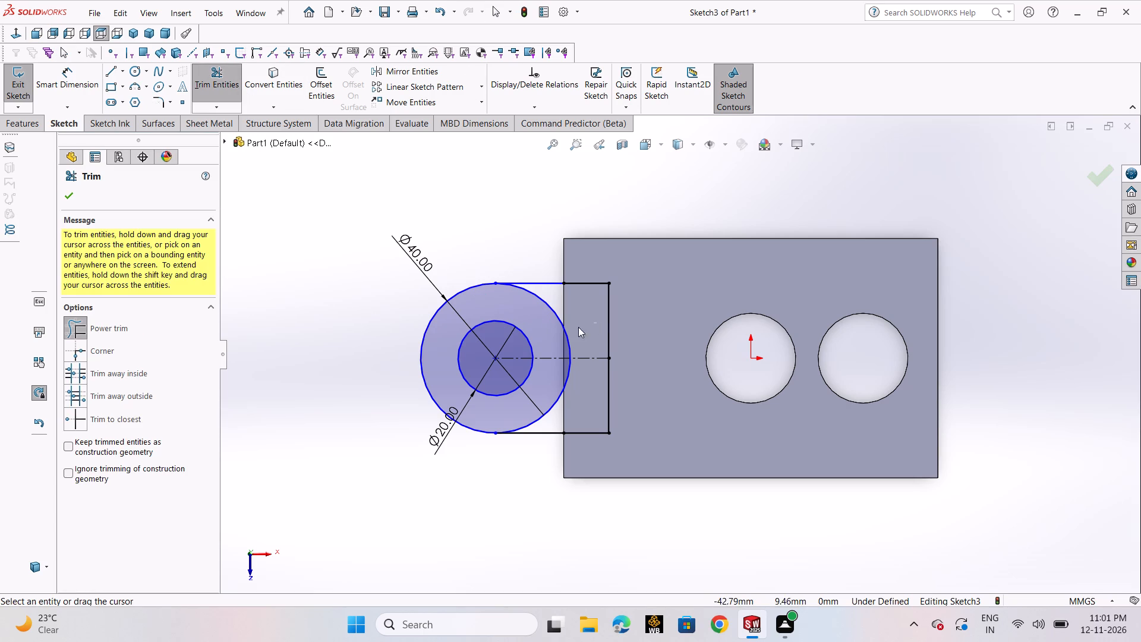
pyautogui.moveTo(578, 327); pyautogui.dragTo(566, 392)
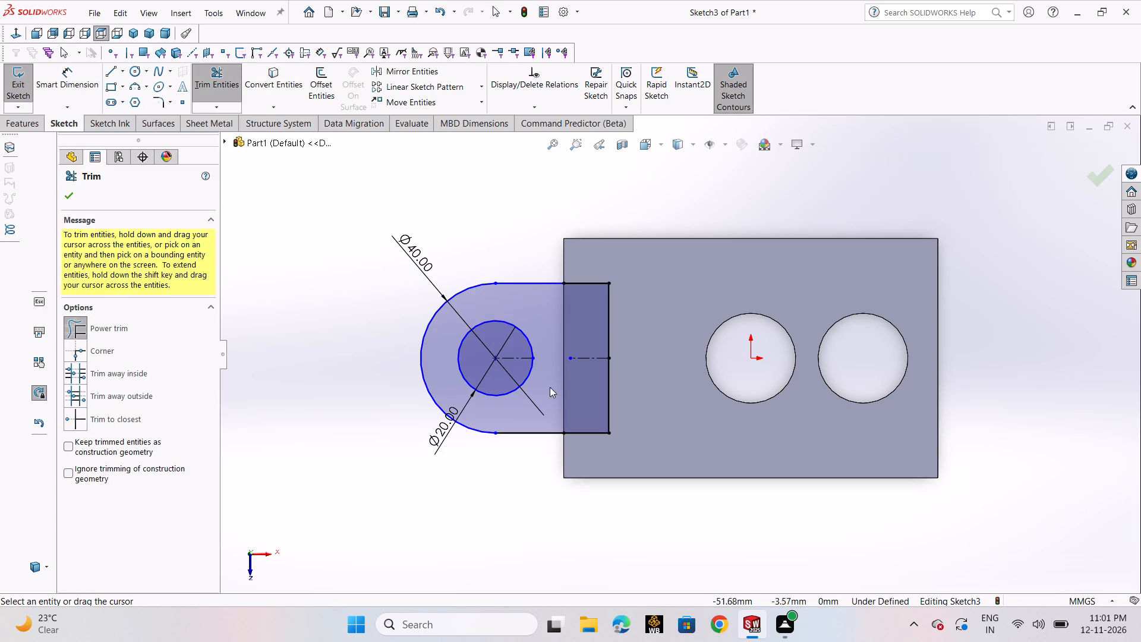
pyautogui.click(72, 200)
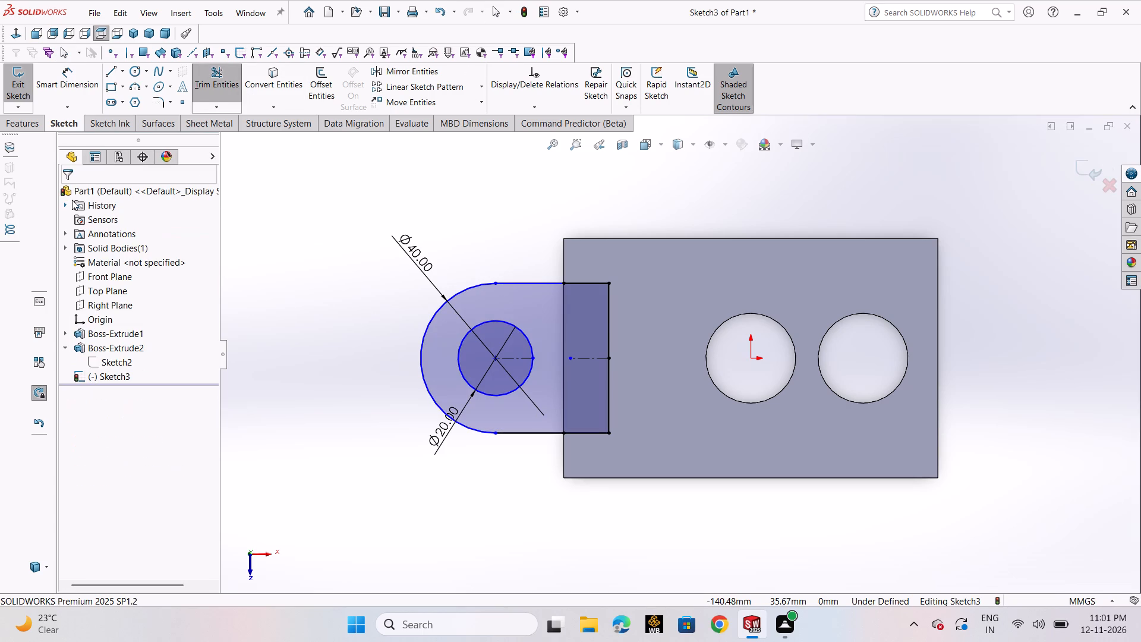
# Dimension the distance from the circles' centre to the upright's inner edge and set it to 30 mm.
pyautogui.click(88, 87)
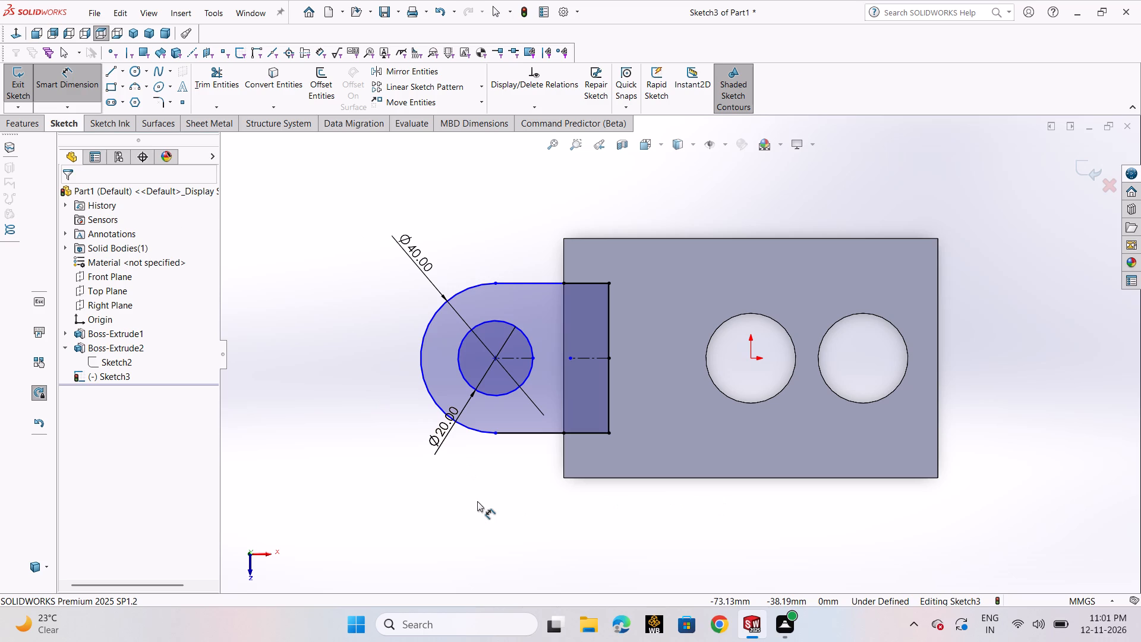
pyautogui.click(493, 359)
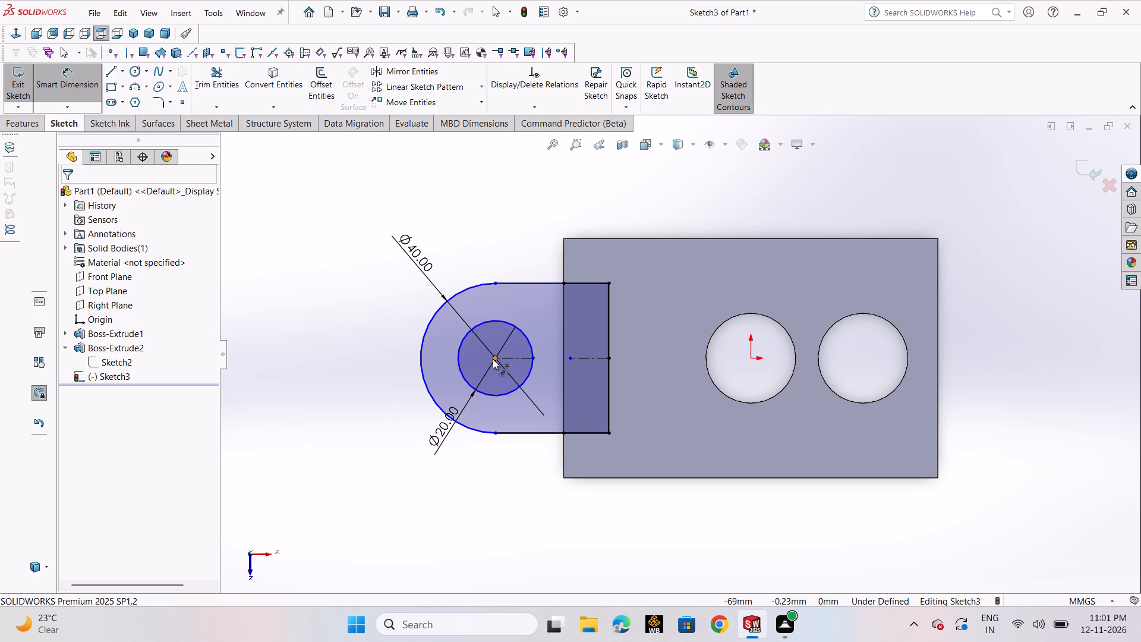
pyautogui.click(609, 380)
pyautogui.click(542, 517)
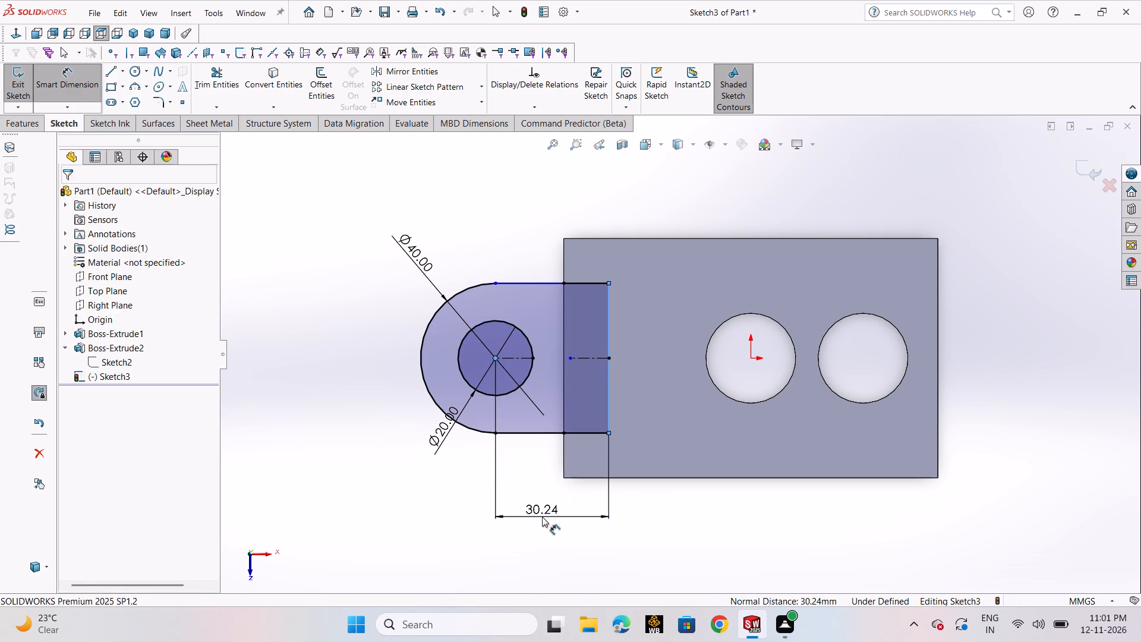
pyautogui.write('30')
pyautogui.press('Return')
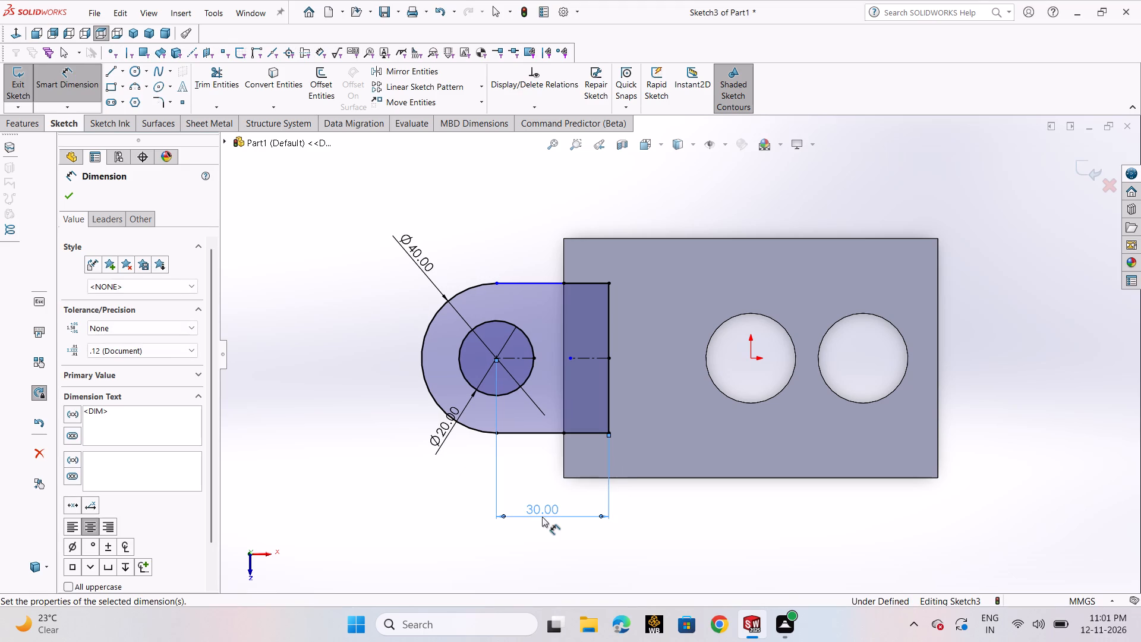
pyautogui.click(65, 199)
pyautogui.click(502, 261)
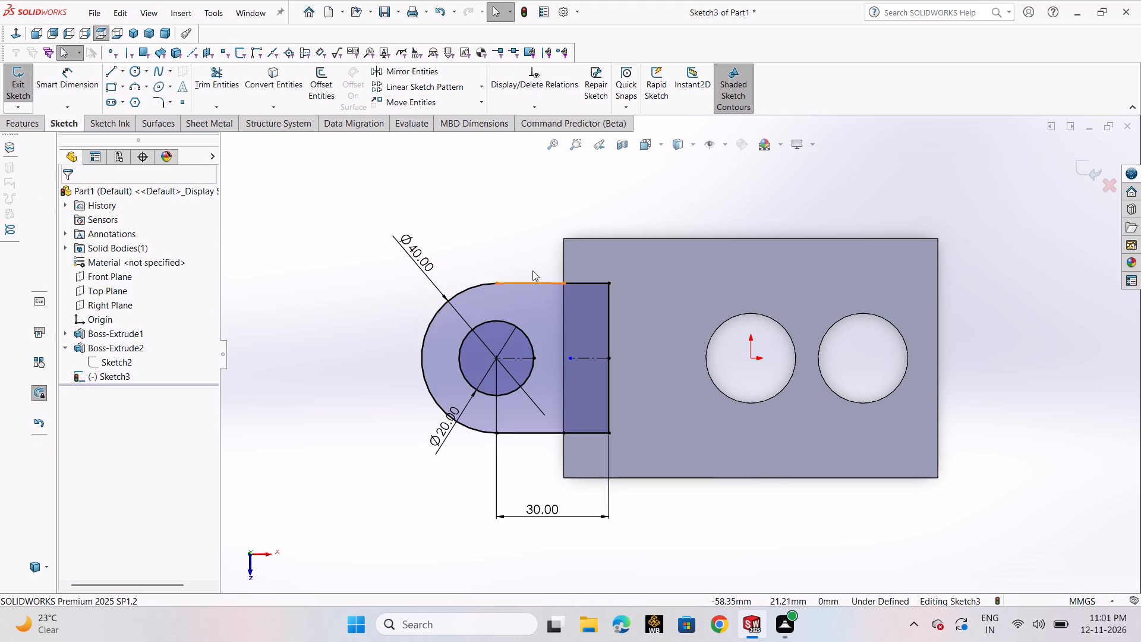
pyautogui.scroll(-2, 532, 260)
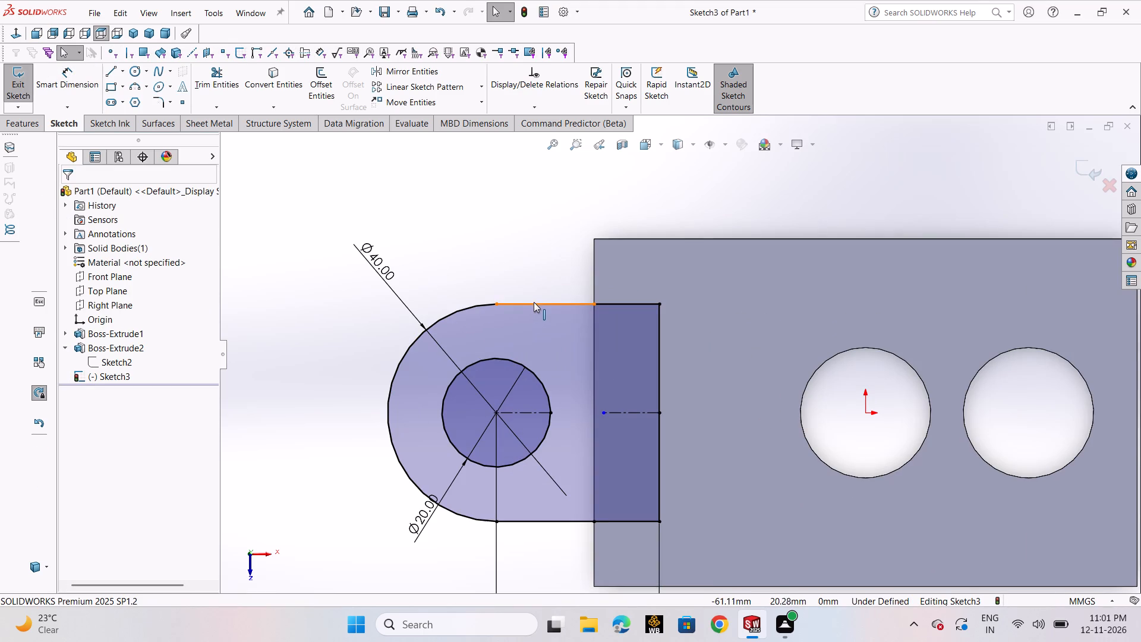
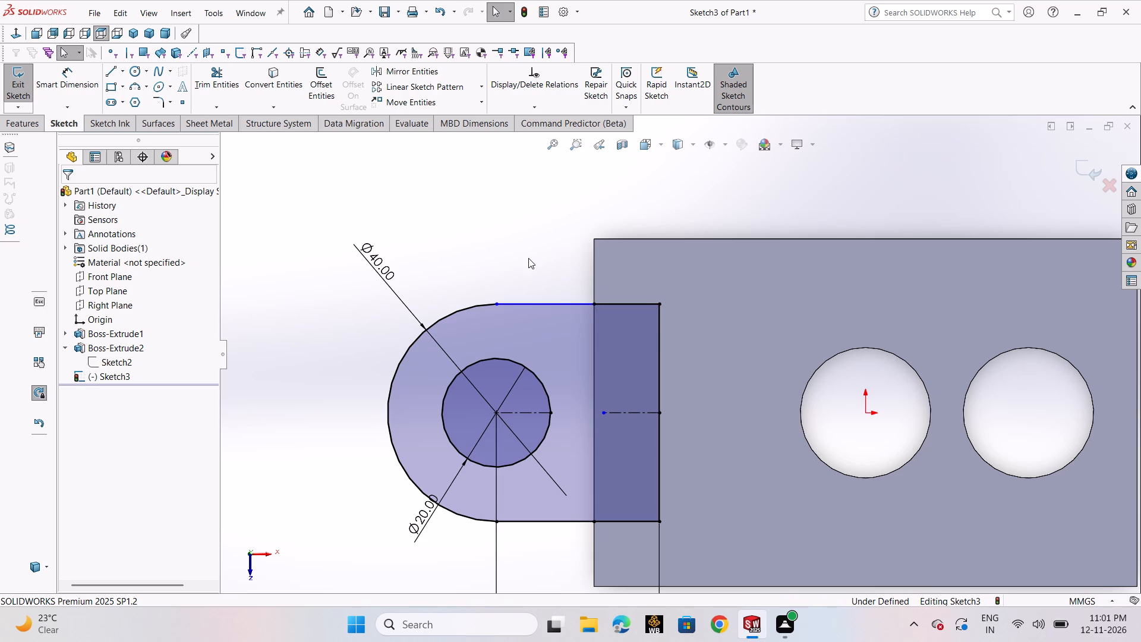
# Exit the lug sketch and try to extrude its round-ended profile 12 mm downward from the upright's top face.
pyautogui.scroll(3, 560, 242)
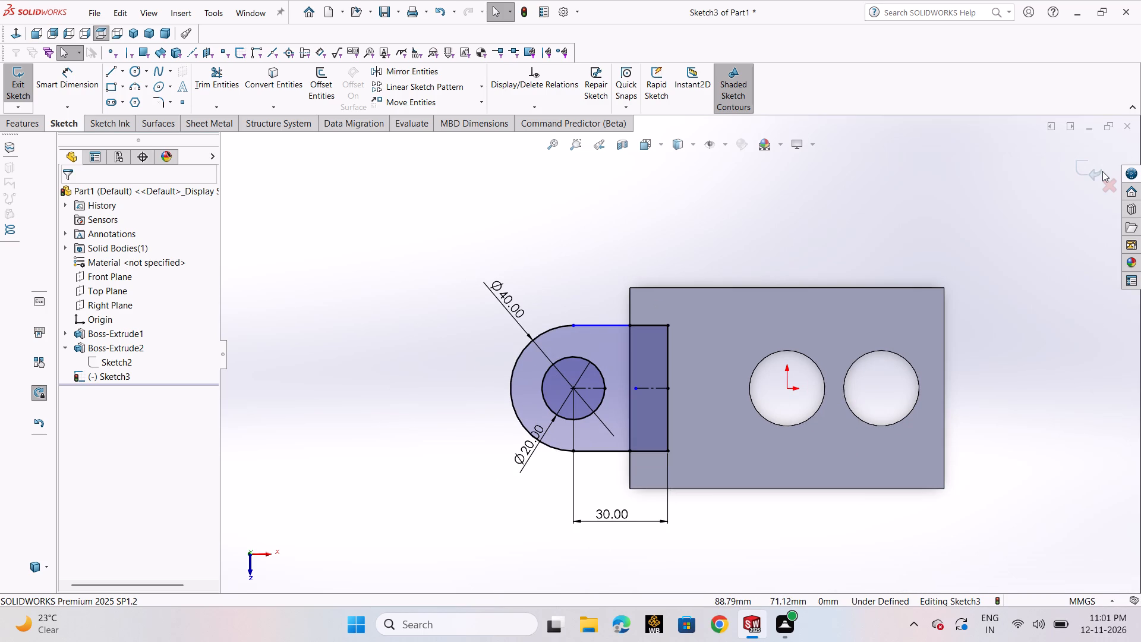
pyautogui.click(1093, 171)
pyautogui.scroll(2, 878, 309)
pyautogui.moveTo(929, 363); pyautogui.dragTo(919, 285, button='middle')
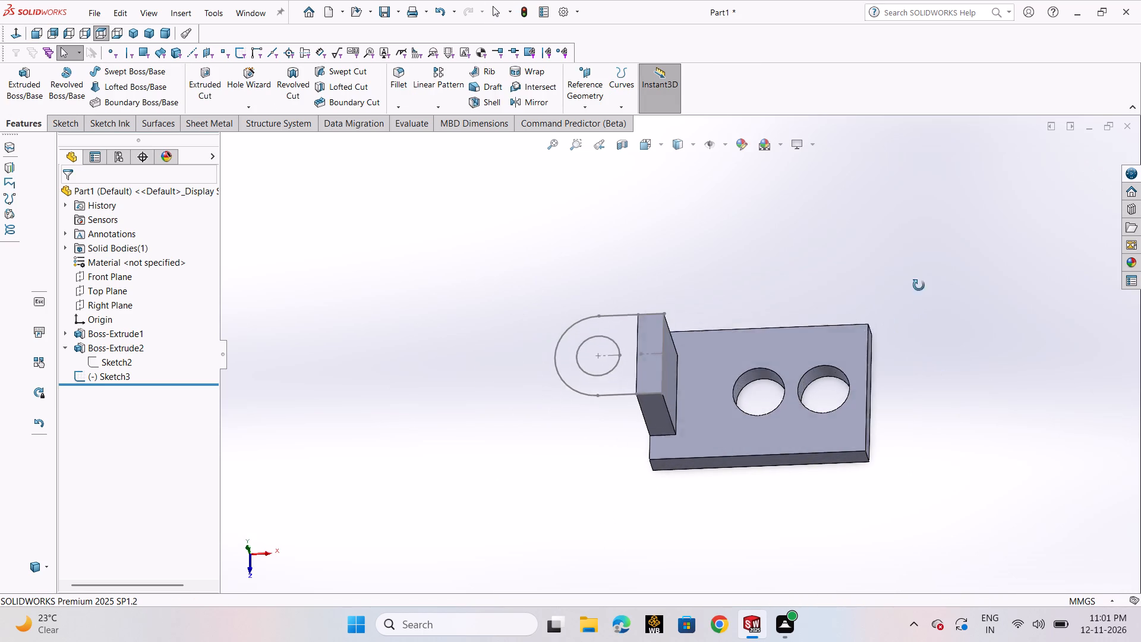
pyautogui.moveTo(919, 285); pyautogui.dragTo(892, 256, button='middle')
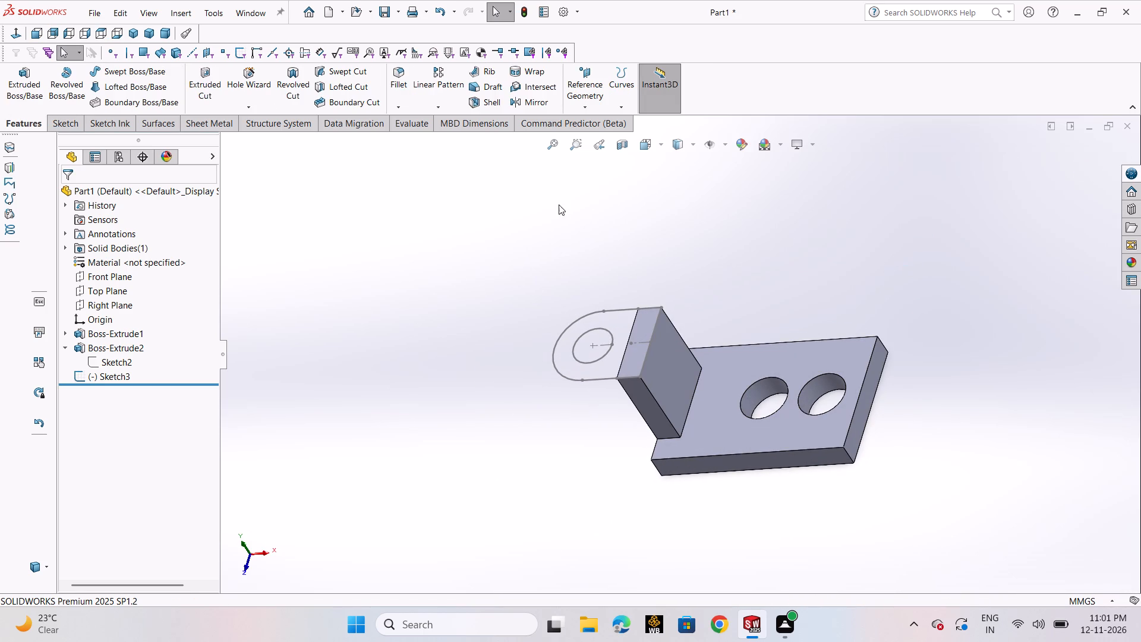
pyautogui.click(15, 97)
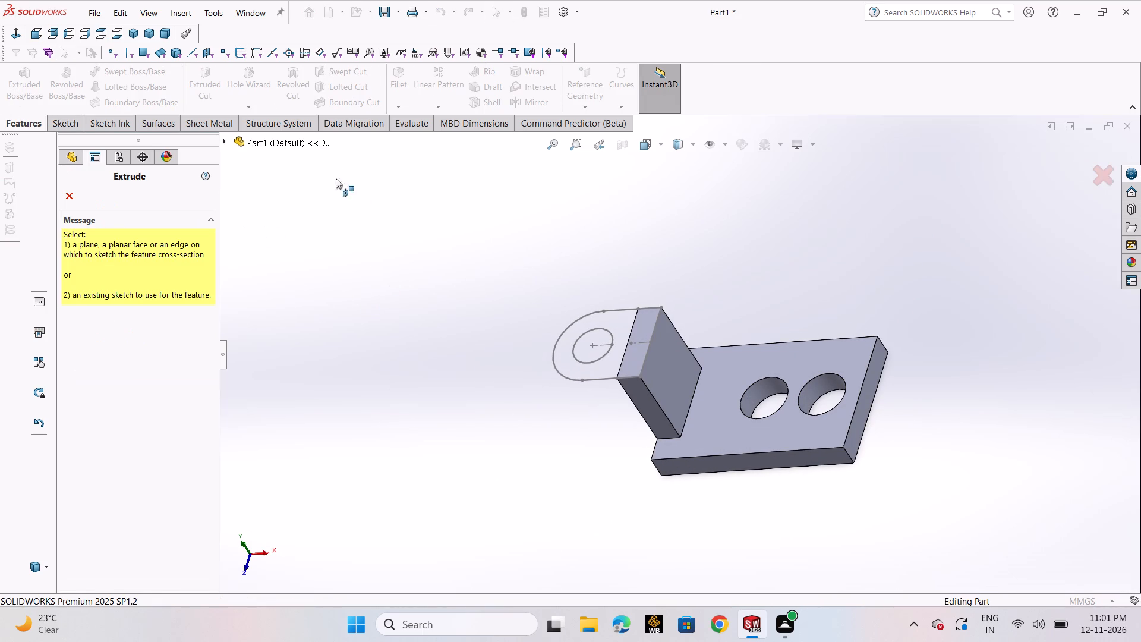
pyautogui.click(225, 144)
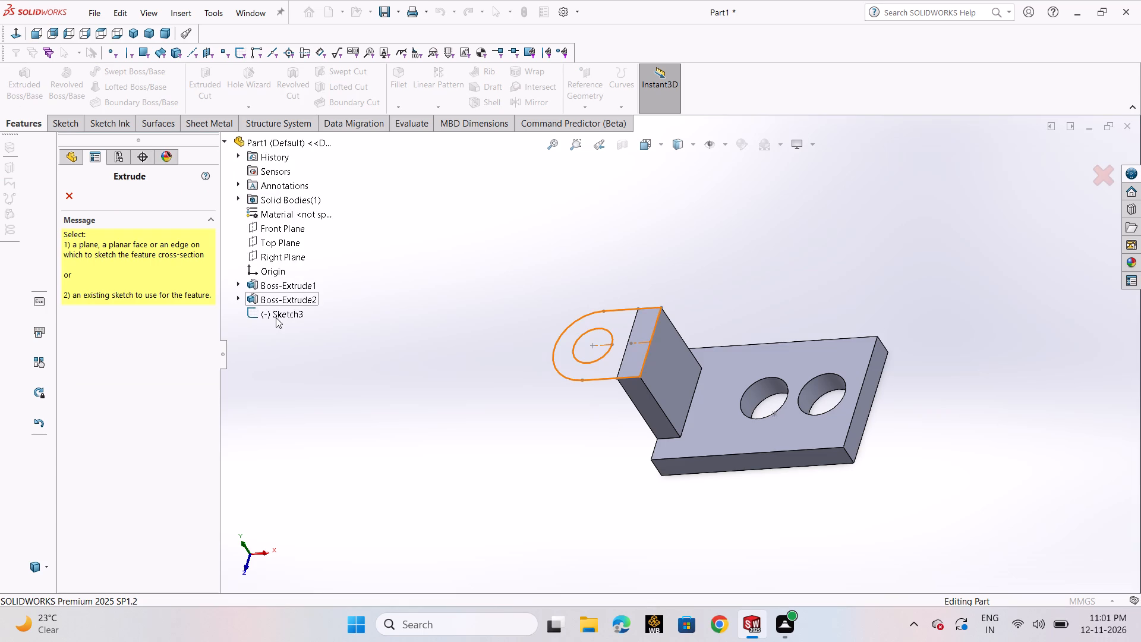
pyautogui.click(276, 313)
pyautogui.moveTo(773, 314); pyautogui.dragTo(781, 263, button='middle')
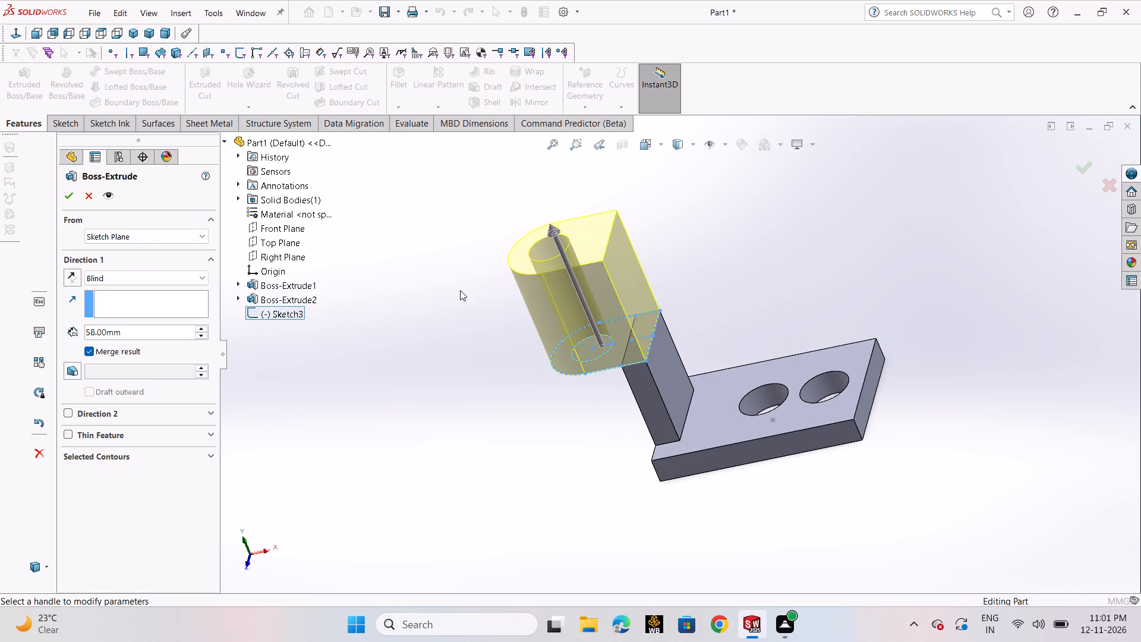
pyautogui.click(70, 280)
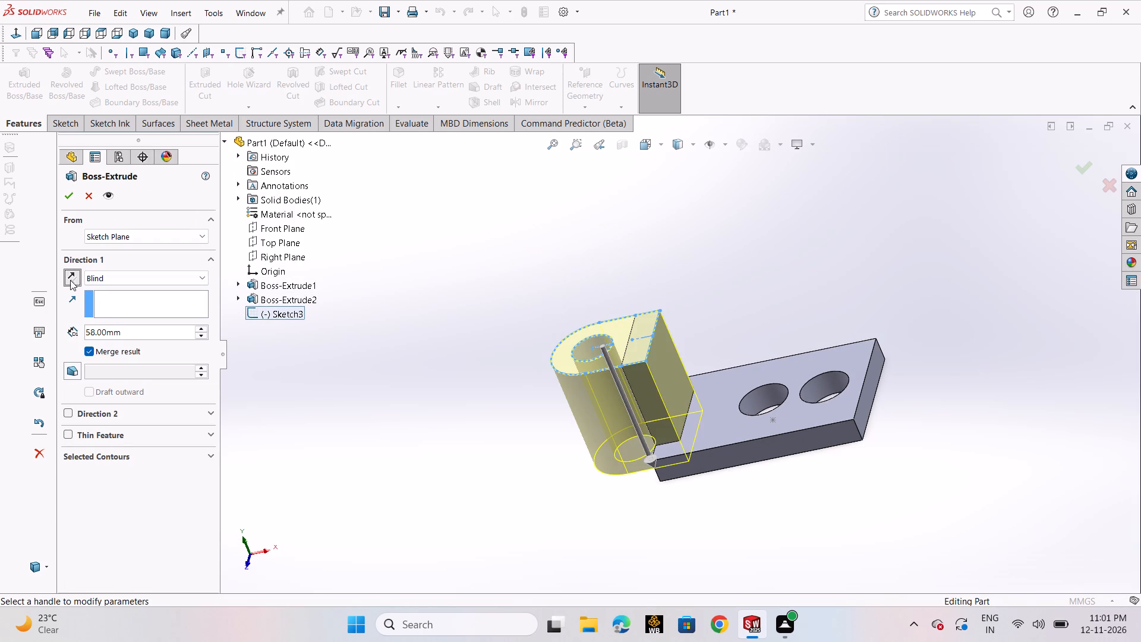
pyautogui.write('12')
pyautogui.press('Return')
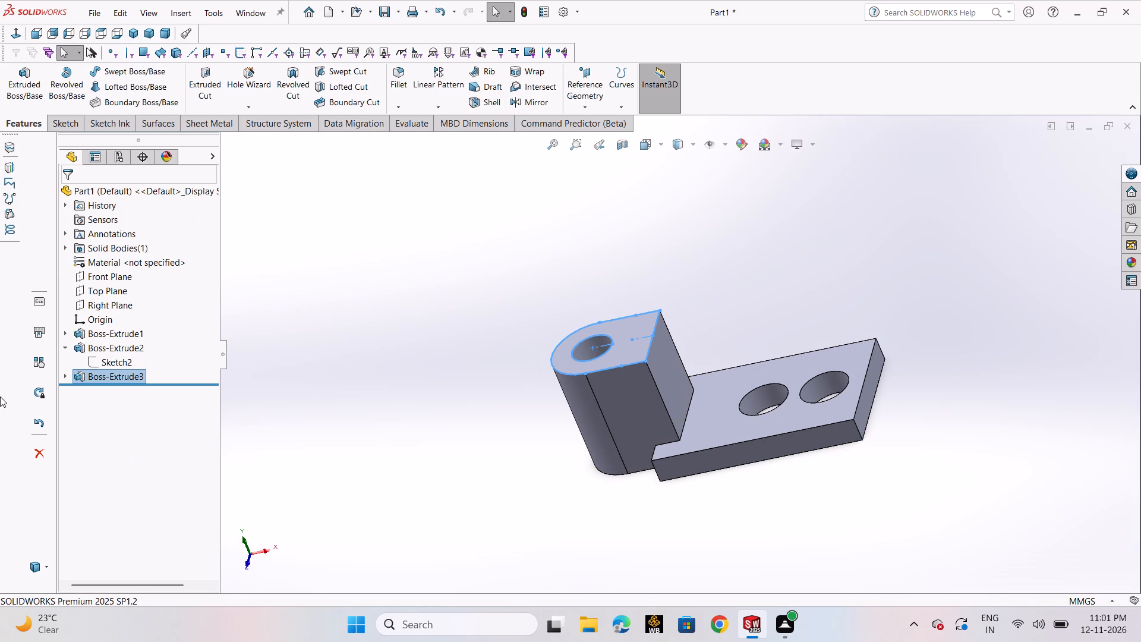
# Open the round-ended lug's extrusion for editing.
pyautogui.click(90, 379)
pyautogui.click(114, 343)
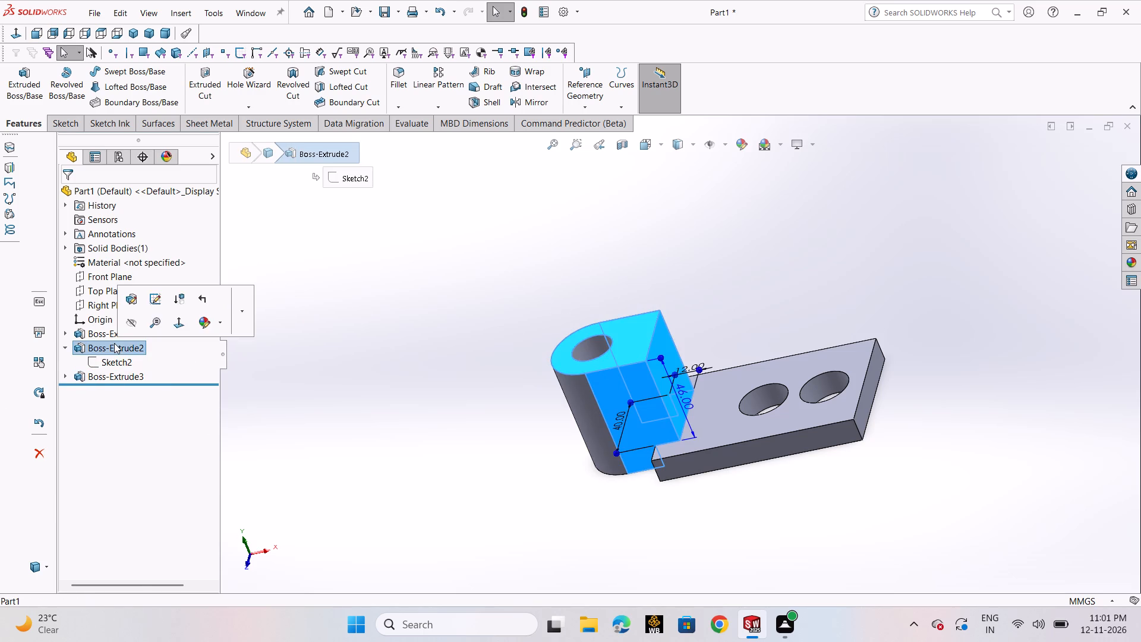
pyautogui.click(115, 379)
pyautogui.click(125, 339)
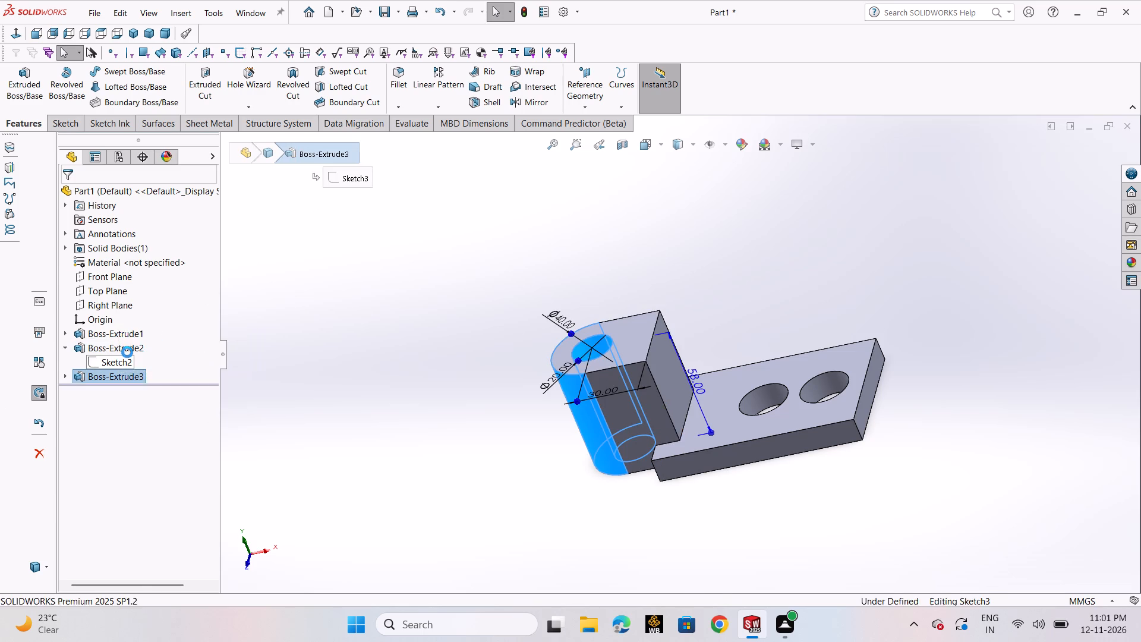
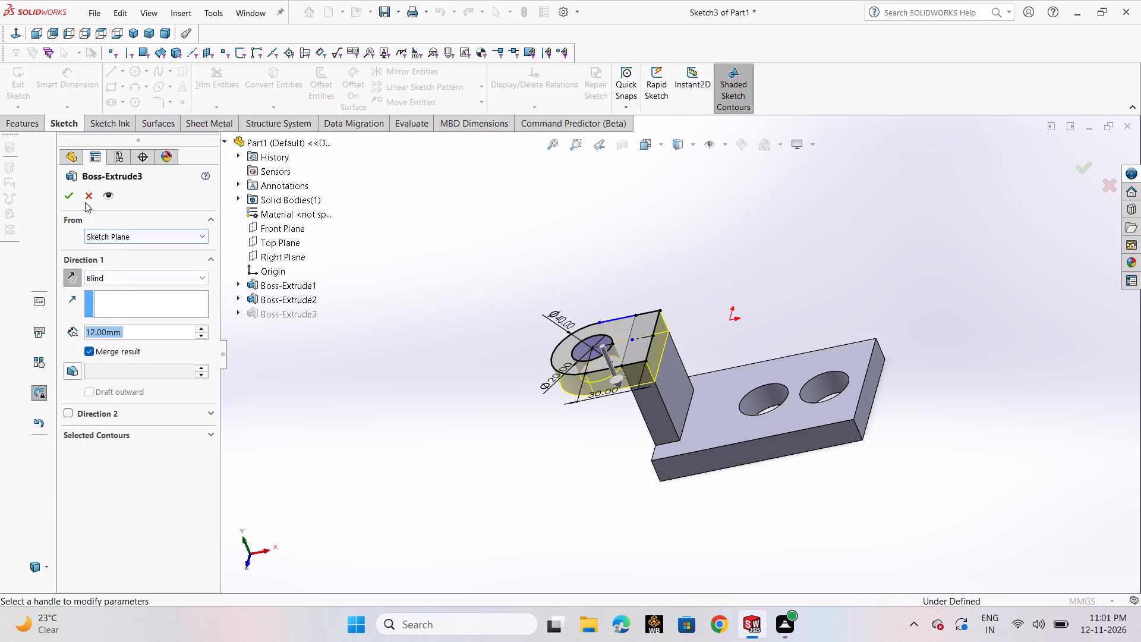
# Apply the round-ended lug's 12 mm blind extrusion with its result merged into the body.
pyautogui.click(70, 199)
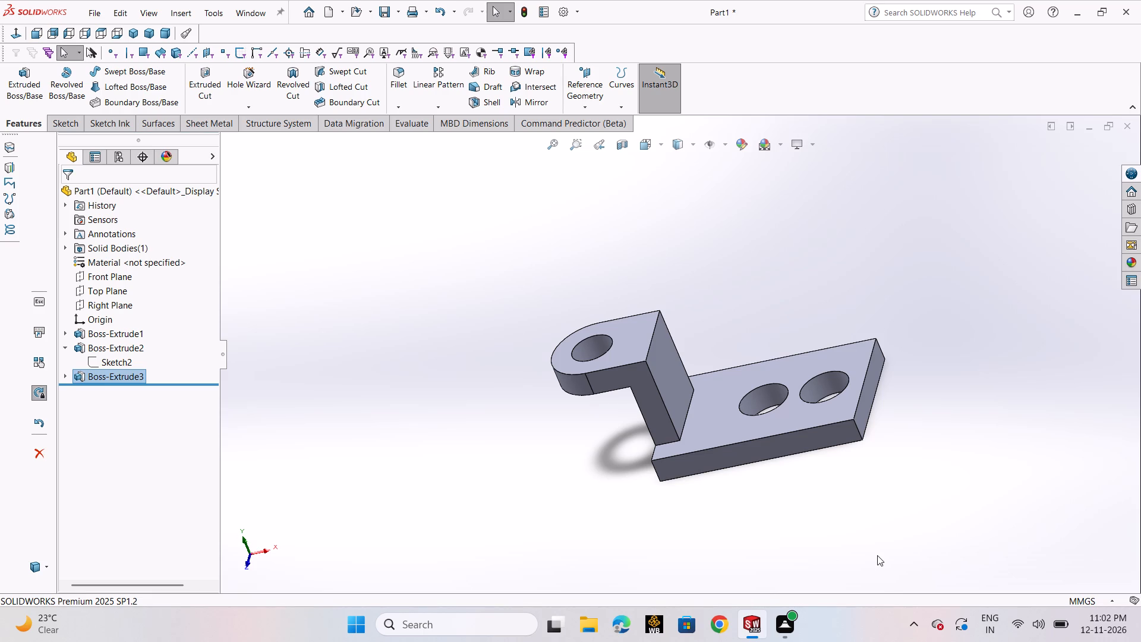
# Fillet the two short edges where the upright's narrow sides meet the base plate's top face with a 12 mm radius.
pyautogui.click(395, 78)
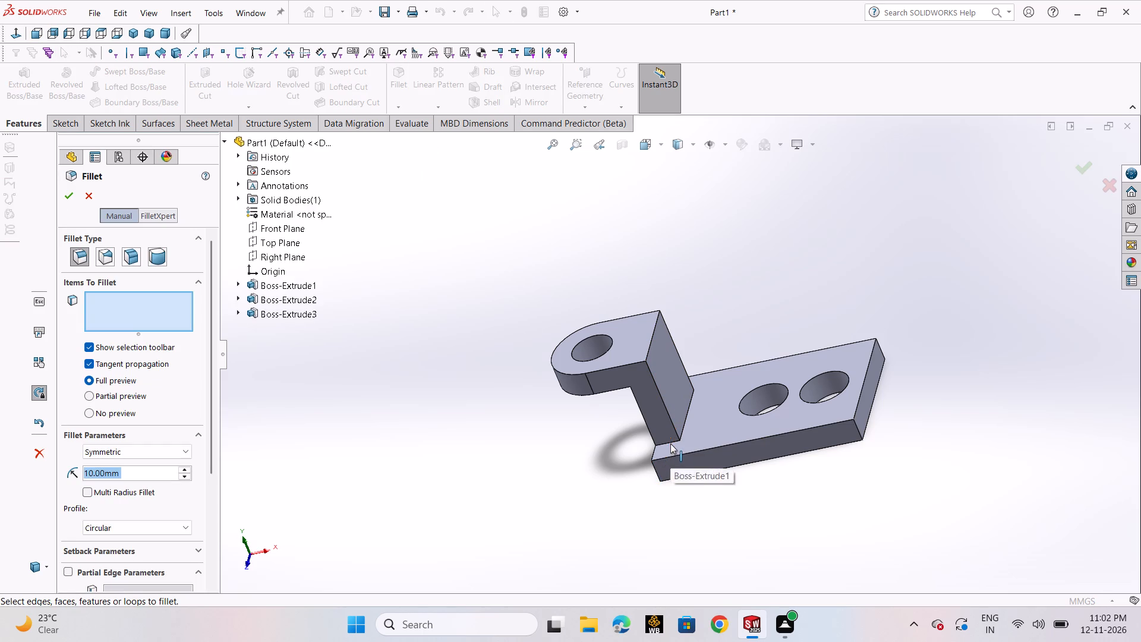
pyautogui.click(671, 442)
pyautogui.moveTo(736, 342); pyautogui.dragTo(658, 426, button='middle')
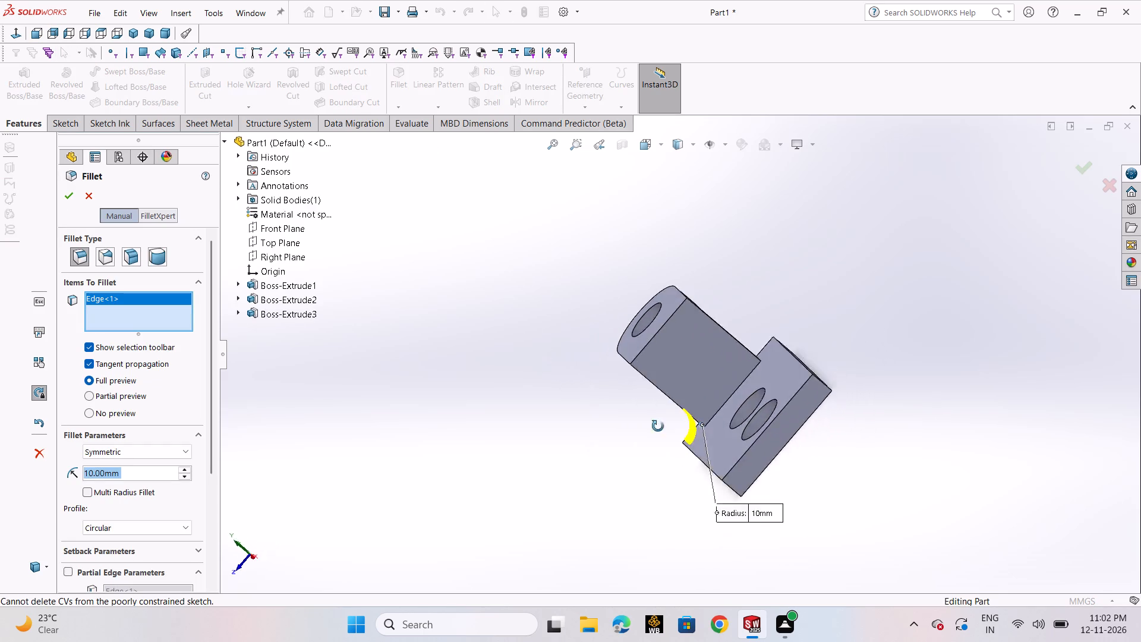
pyautogui.moveTo(658, 426); pyautogui.dragTo(647, 548, button='middle')
pyautogui.click(770, 324)
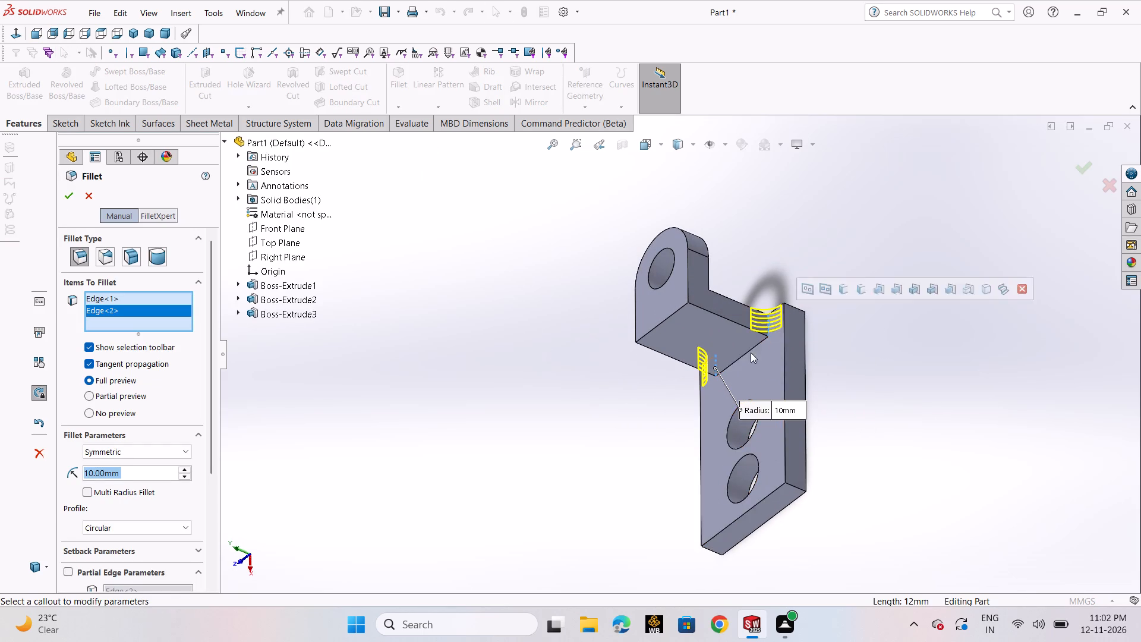
pyautogui.write('12')
pyautogui.press('Return')
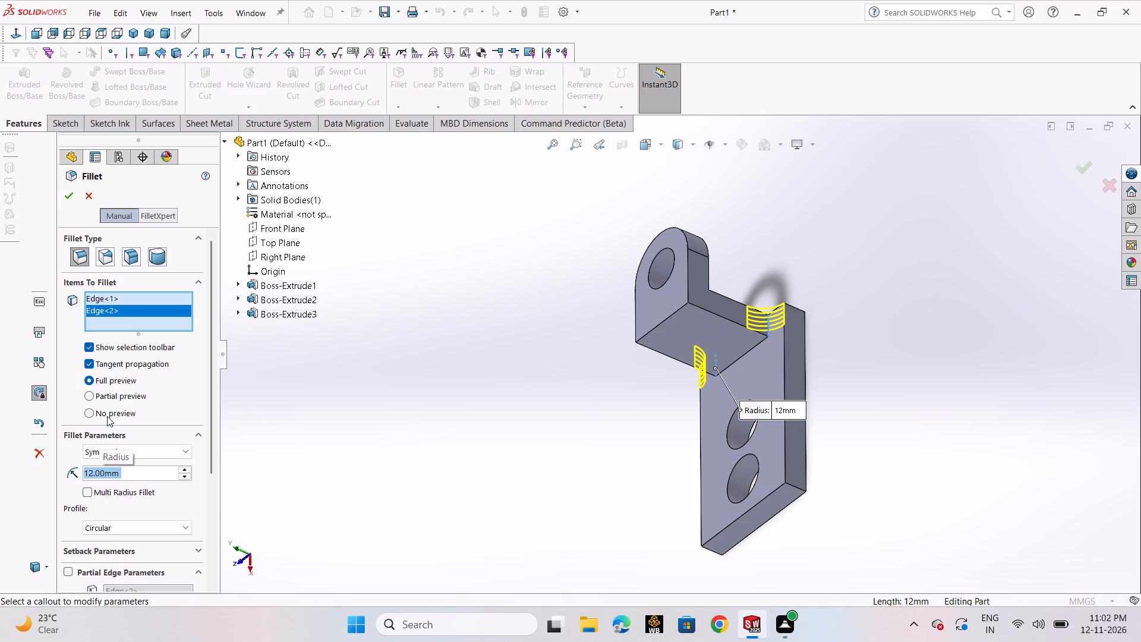
pyautogui.click(67, 202)
pyautogui.click(461, 394)
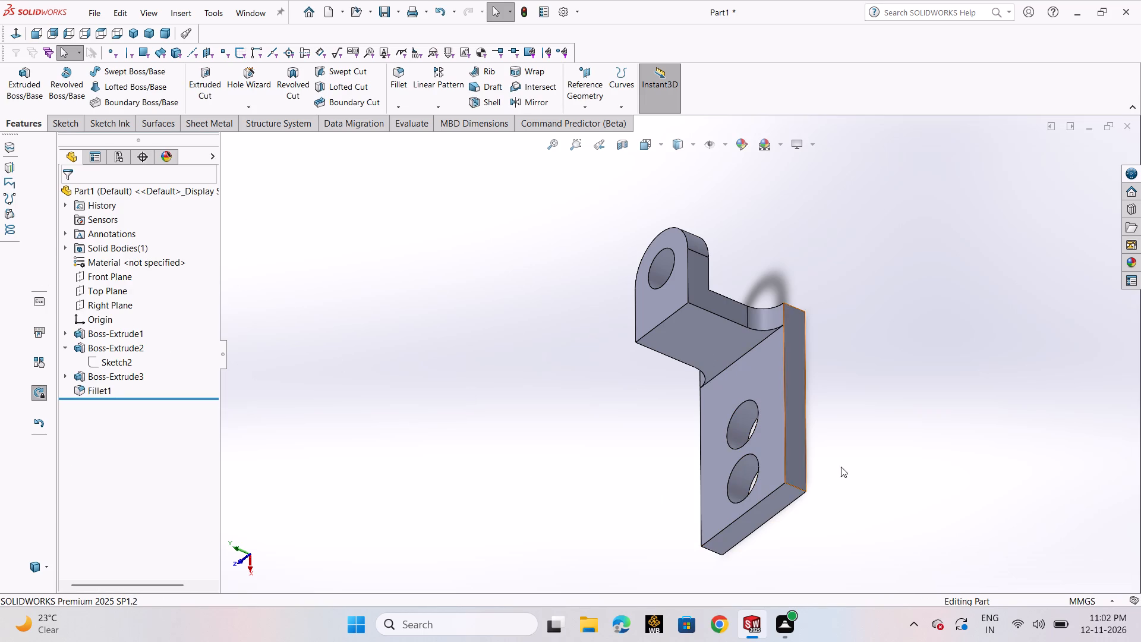
# Save the part in the inetenship folder as "z bracket with rounded top lug and base holes".
pyautogui.scroll(1, 849, 464)
pyautogui.moveTo(849, 464); pyautogui.dragTo(885, 416, button='middle')
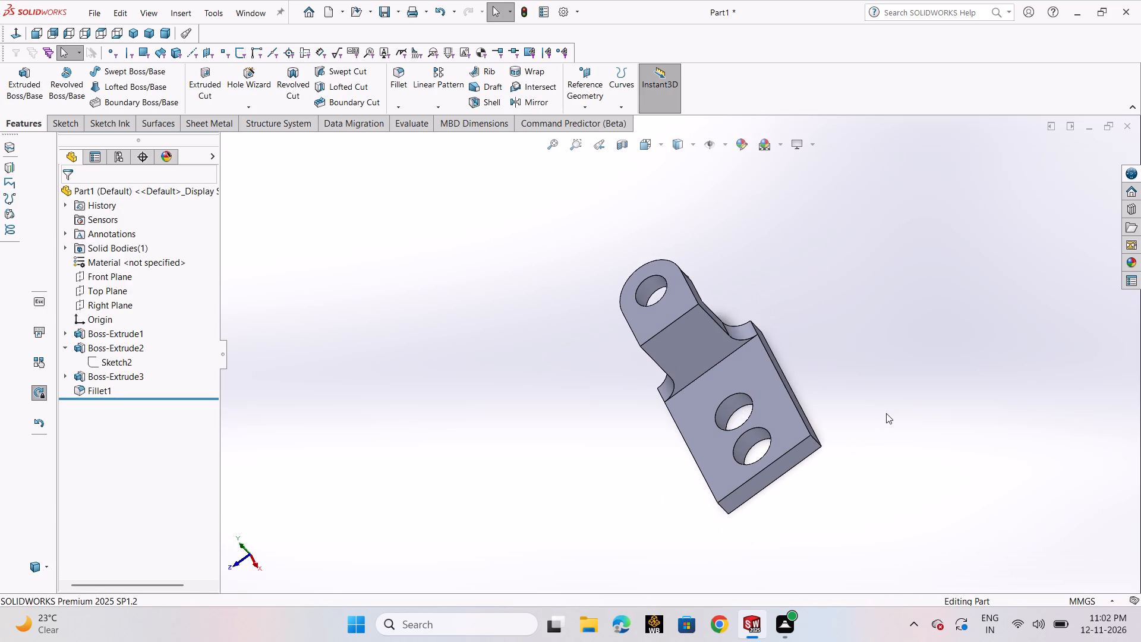
pyautogui.hotkey('ctrl', '7')
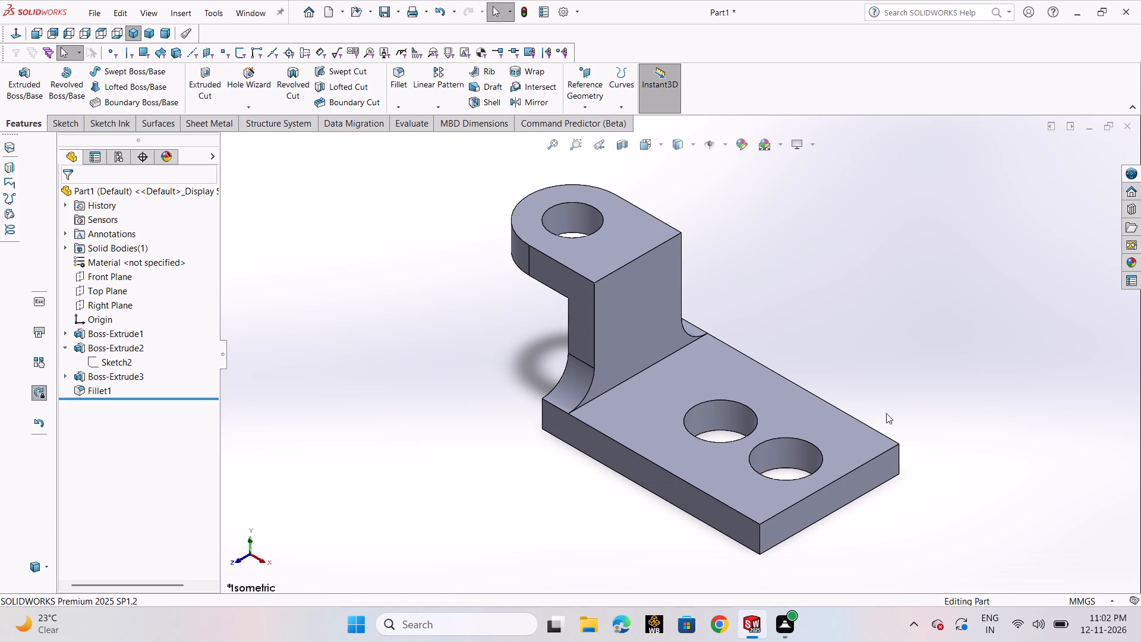
pyautogui.hotkey('ctrl', 's')
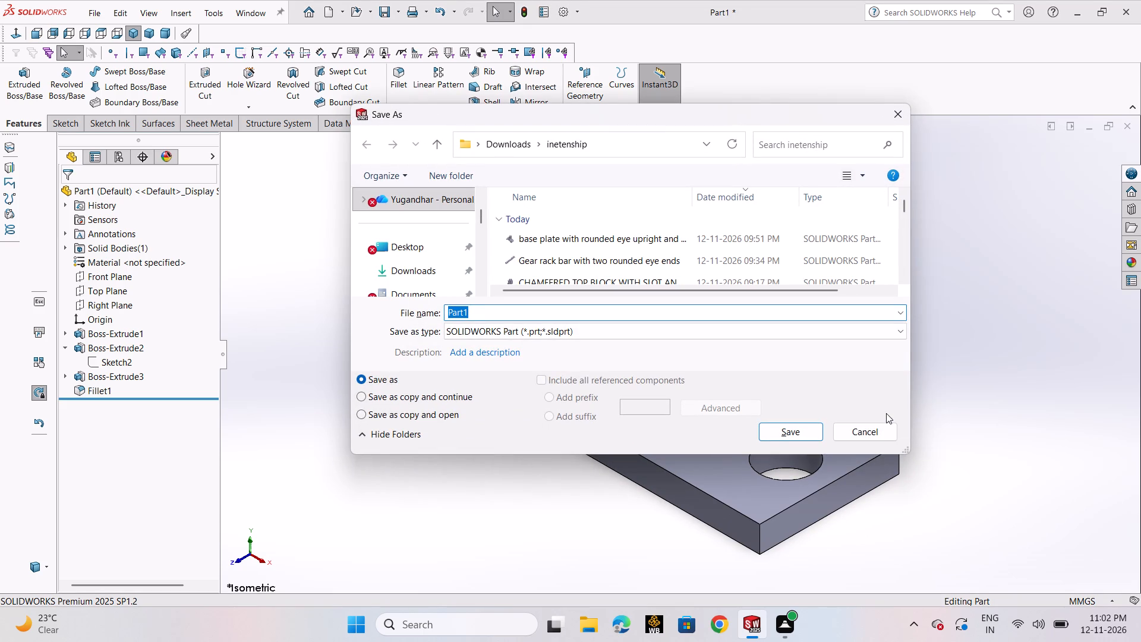
pyautogui.press('BackSpace')
pyautogui.write('z bracket')
pyautogui.press('space')
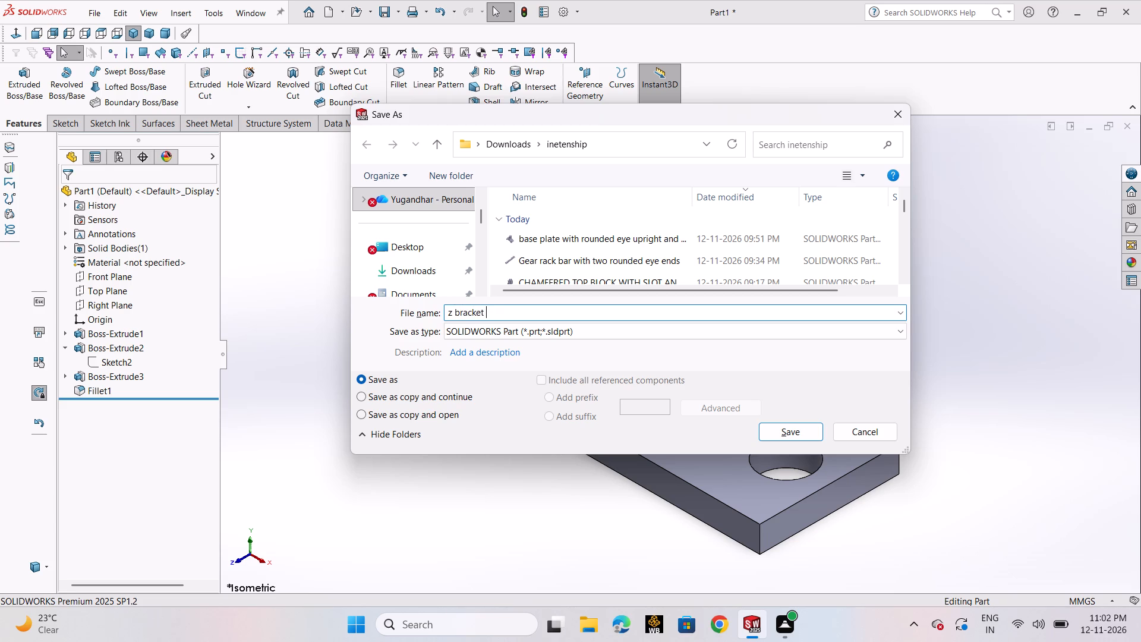
pyautogui.write('with rounded')
pyautogui.press('space')
pyautogui.write('top')
pyautogui.press('space')
pyautogui.write('lug')
pyautogui.press('space')
pyautogui.write('and')
pyautogui.press('space')
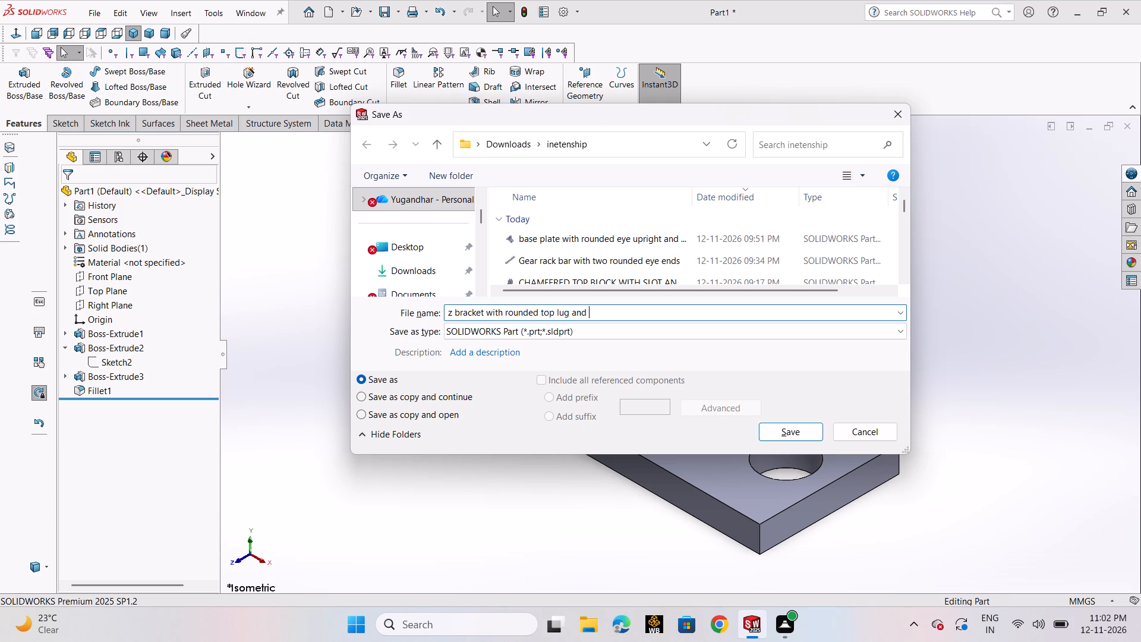
pyautogui.write('base holes')
pyautogui.click(820, 432)
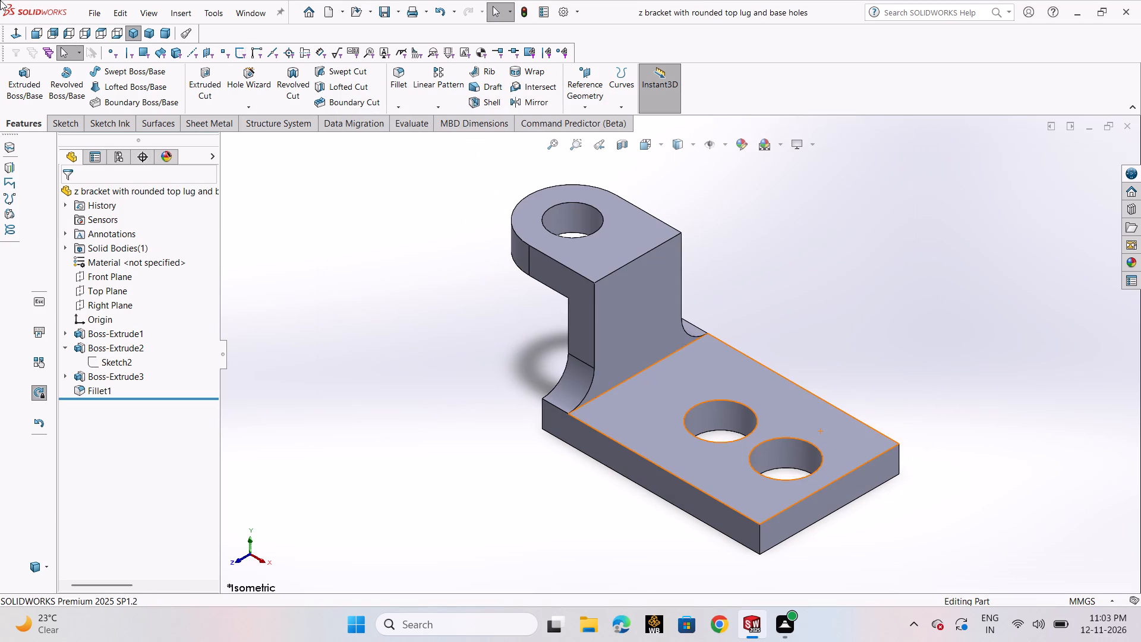
# Save a PDF version of the bracket in the same folder under the same file name.
pyautogui.click(92, 16)
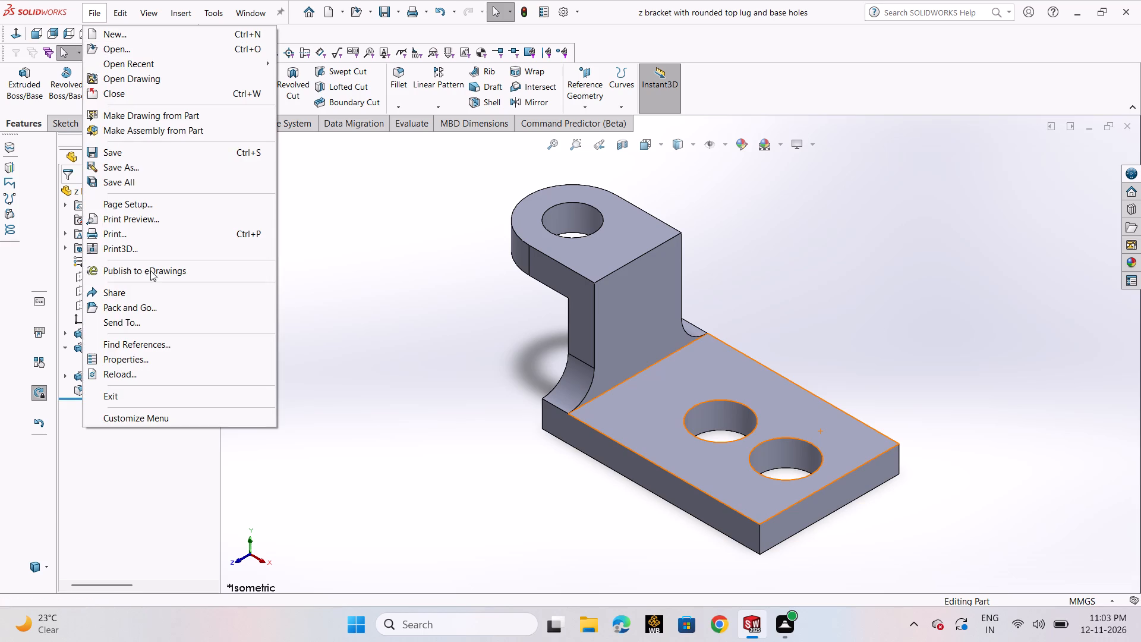
pyautogui.click(159, 171)
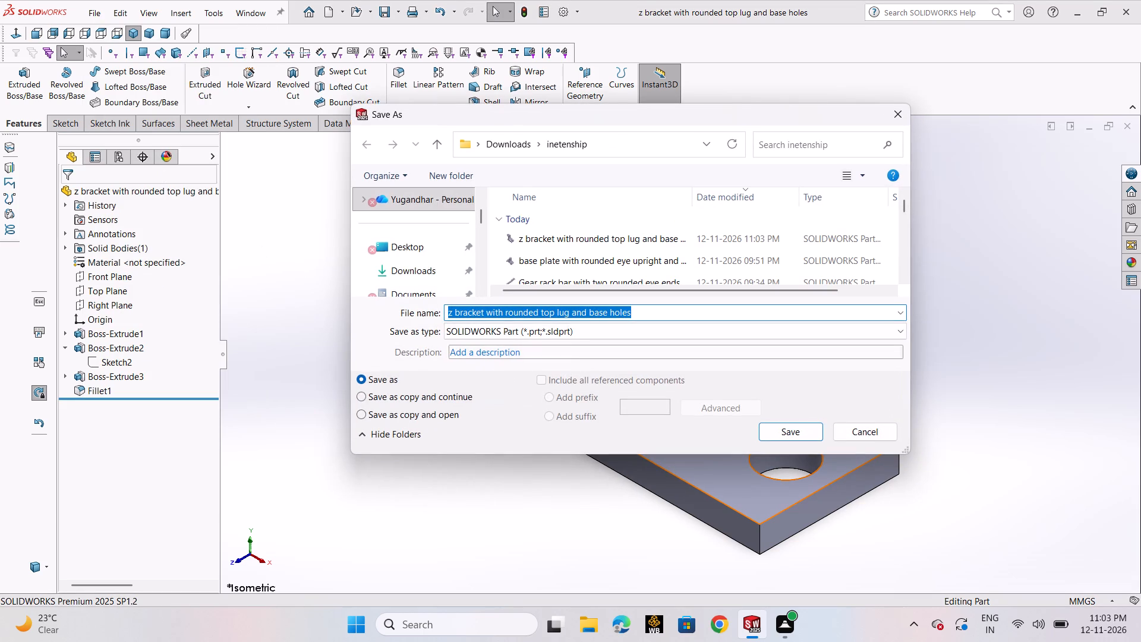
pyautogui.click(584, 335)
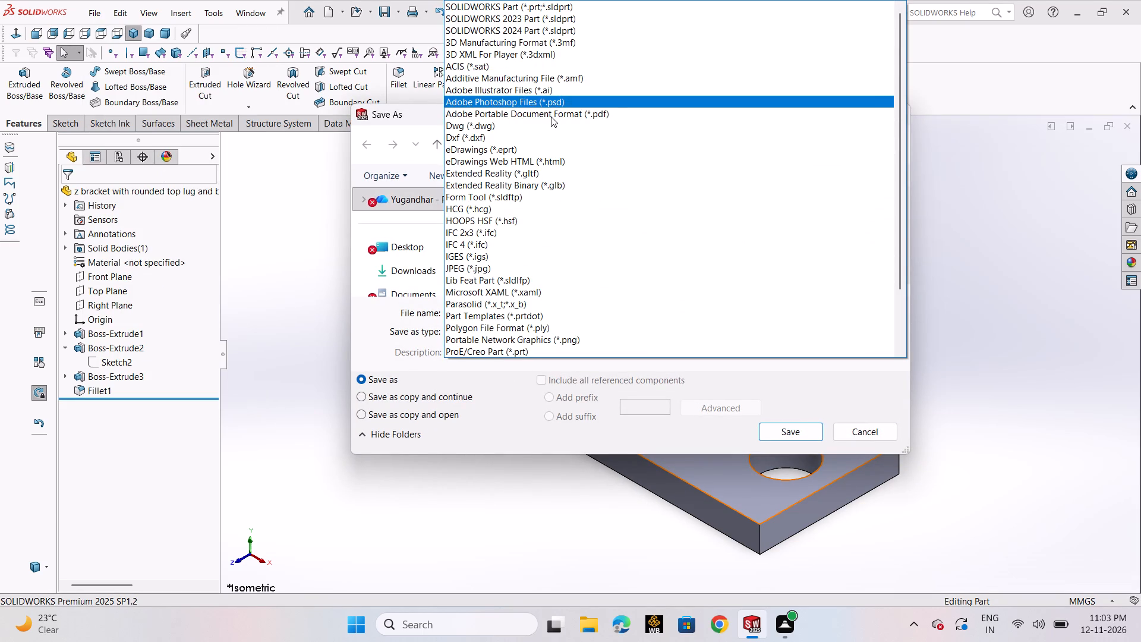
pyautogui.click(560, 113)
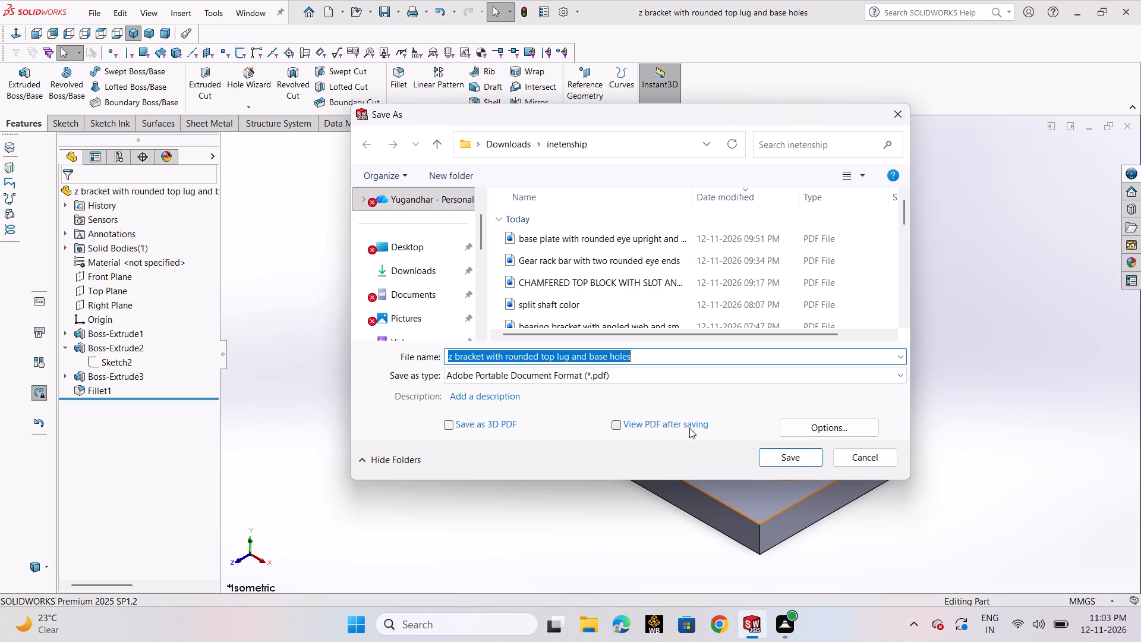
pyautogui.click(802, 462)
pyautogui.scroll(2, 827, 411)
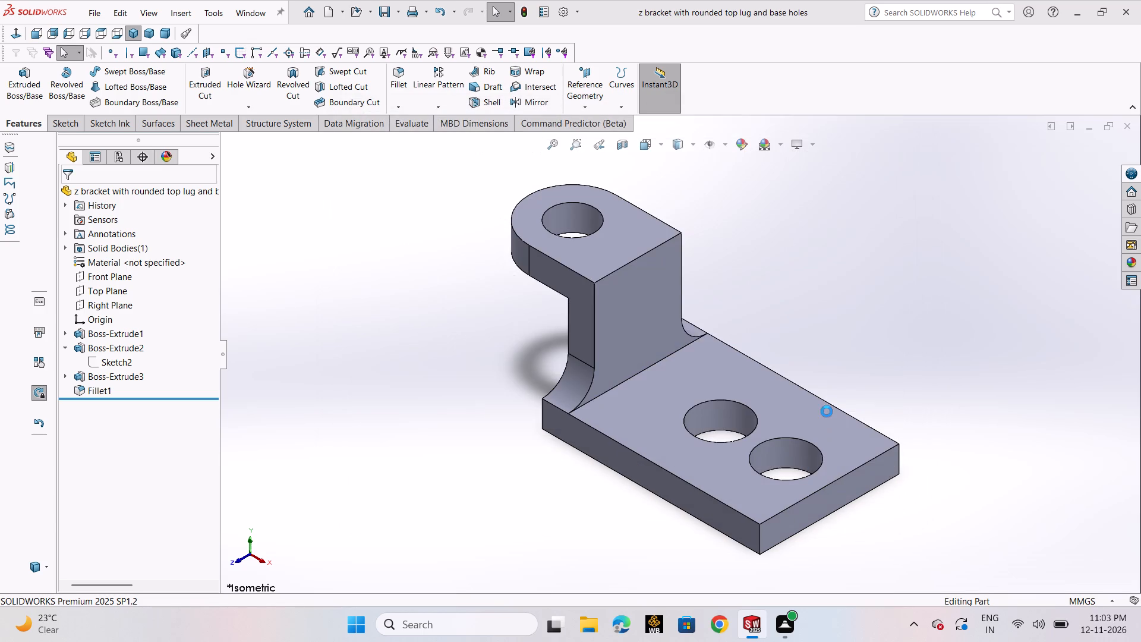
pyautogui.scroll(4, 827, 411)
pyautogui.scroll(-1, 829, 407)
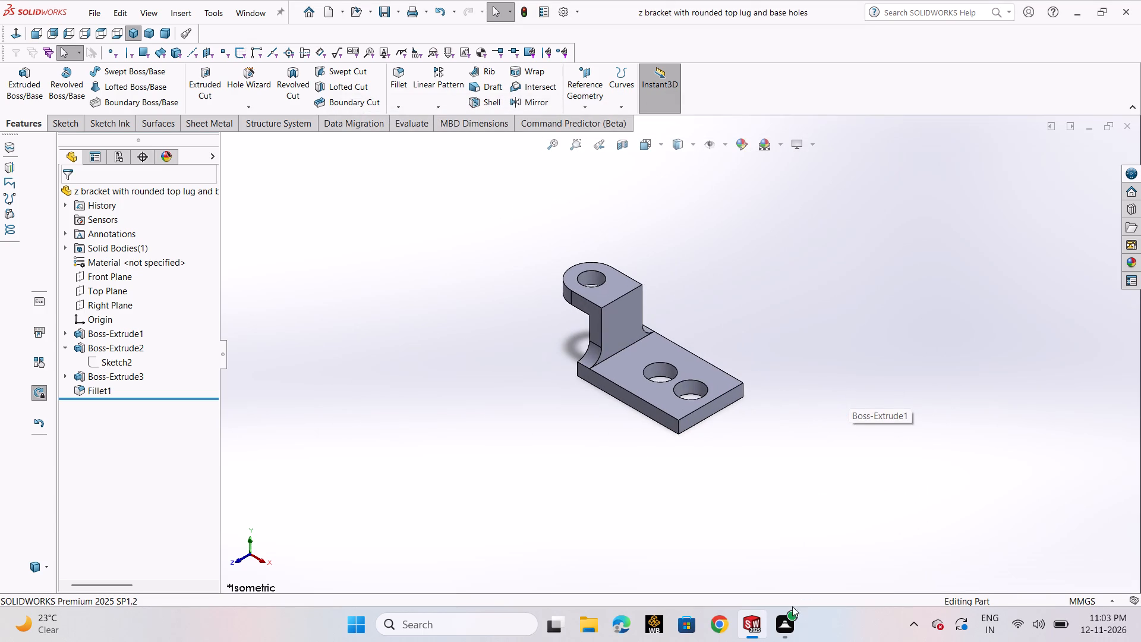